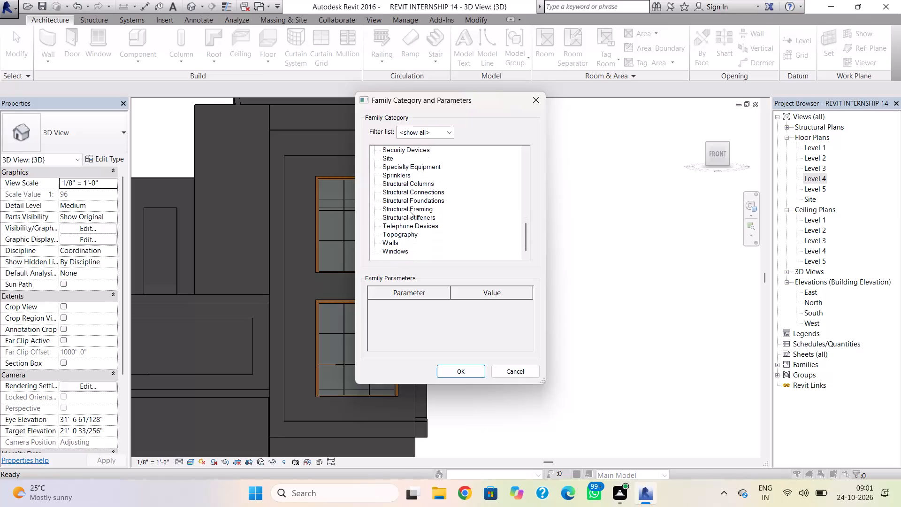
Assign the Walls family category to the in-place component and accept the suggested name.
{"action": "scroll", "coordinate": [408, 215], "scroll_direction": "down", "scroll_amount": 3}
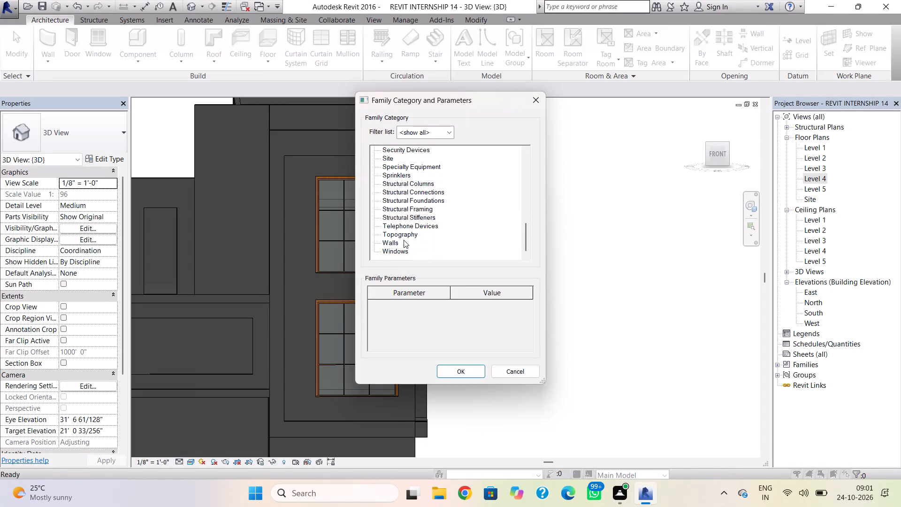
{"action": "left_click", "coordinate": [404, 240]}
{"action": "left_click", "coordinate": [391, 242]}
{"action": "left_click", "coordinate": [457, 373]}
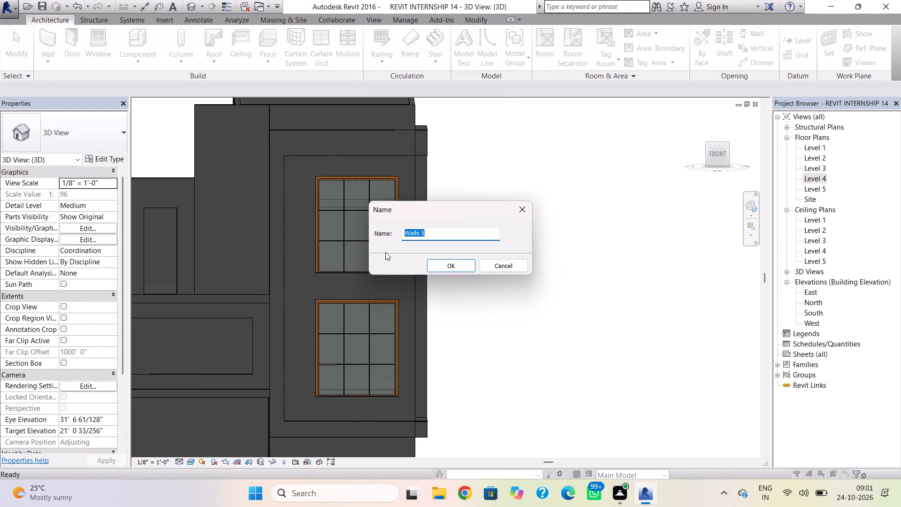
{"action": "left_click", "coordinate": [434, 262]}
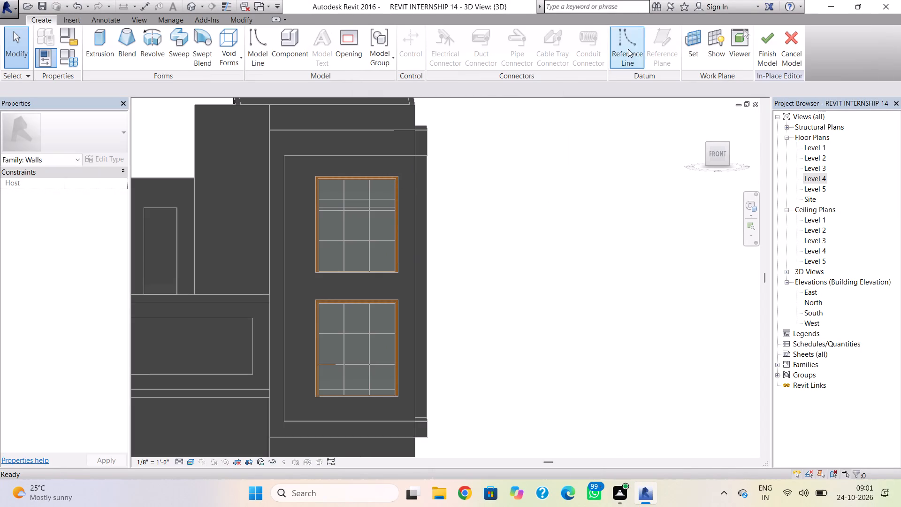
Set the work plane by picking the face of the generic 8" wall that holds the two stacked windows.
{"action": "left_click", "coordinate": [697, 41]}
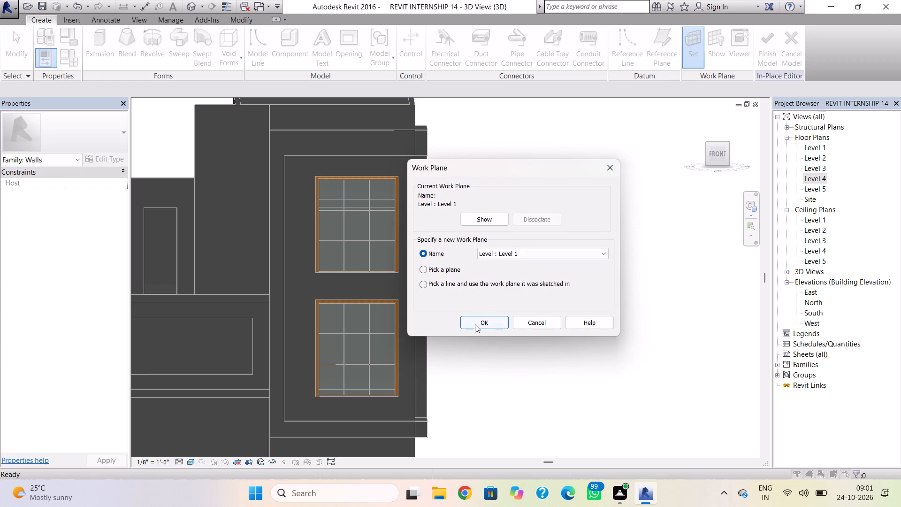
{"action": "left_click", "coordinate": [423, 268]}
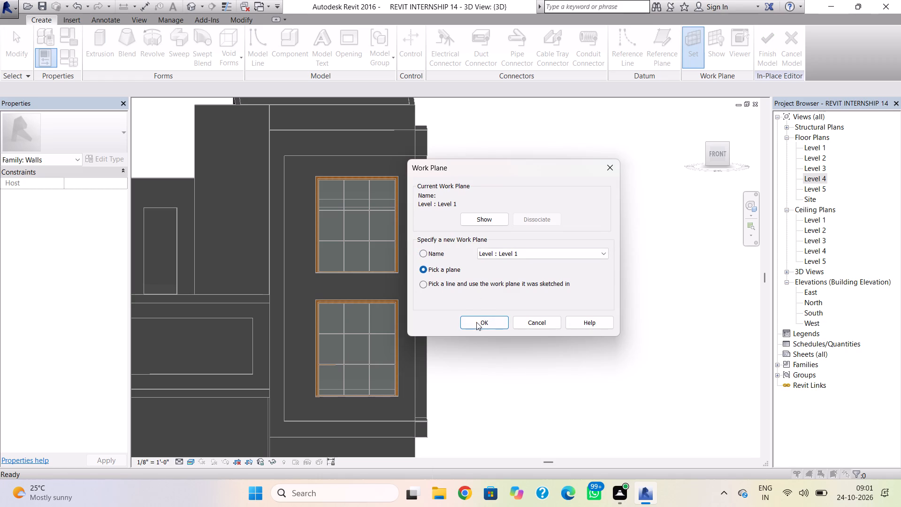
{"action": "left_click", "coordinate": [479, 324]}
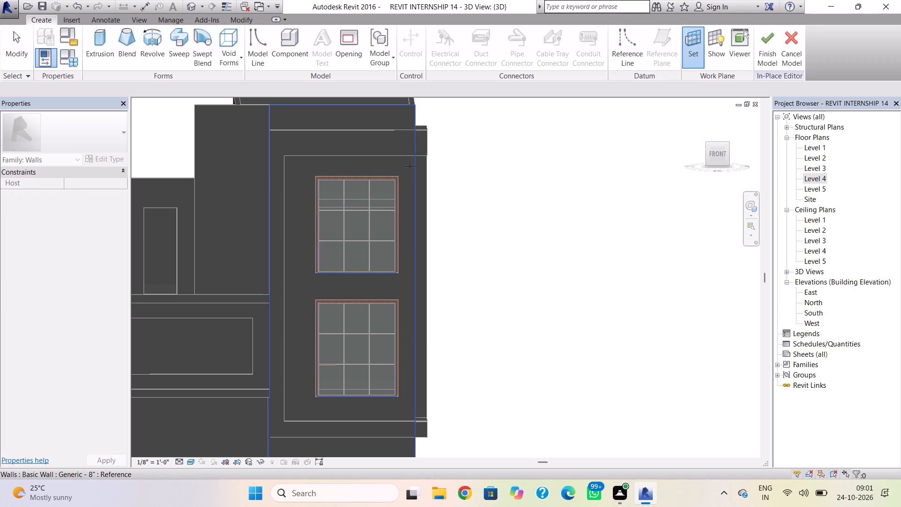
{"action": "right_click_drag", "start_coordinate": [412, 200], "coordinate": [382, 263], "text": "shift"}
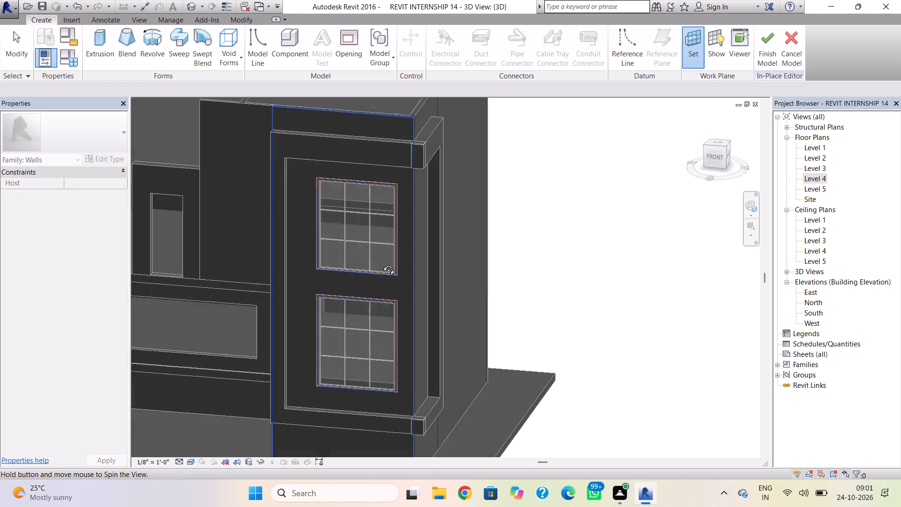
{"action": "right_click_drag", "start_coordinate": [382, 263], "coordinate": [379, 276], "text": "shift"}
{"action": "left_click", "coordinate": [409, 184]}
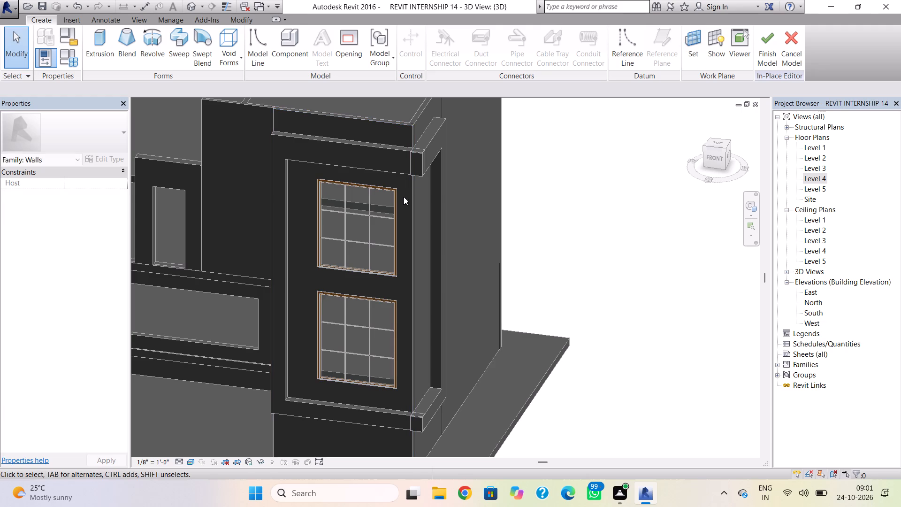
Start an extrusion and sketch a rectangle about 33' 7" tall around both windows, spanning the projecting frame's inner top and bottom edges.
{"action": "right_click_drag", "start_coordinate": [607, 224], "coordinate": [638, 158], "text": "shift"}
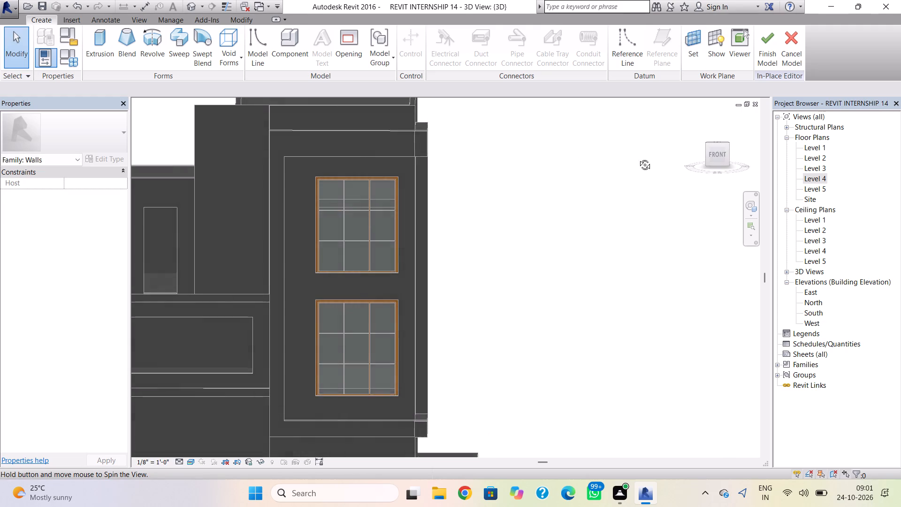
{"action": "right_click_drag", "start_coordinate": [638, 158], "coordinate": [639, 138], "text": "shift"}
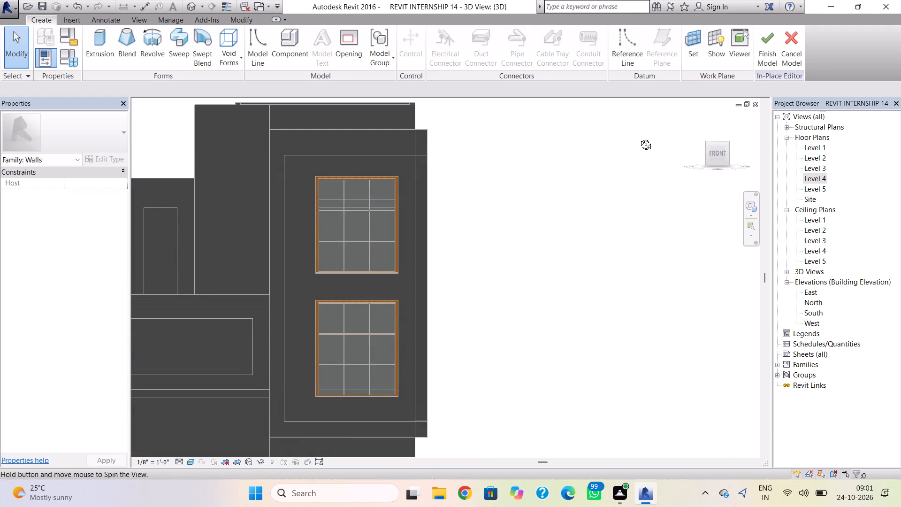
{"action": "right_click_drag", "start_coordinate": [639, 138], "coordinate": [639, 135], "text": "shift"}
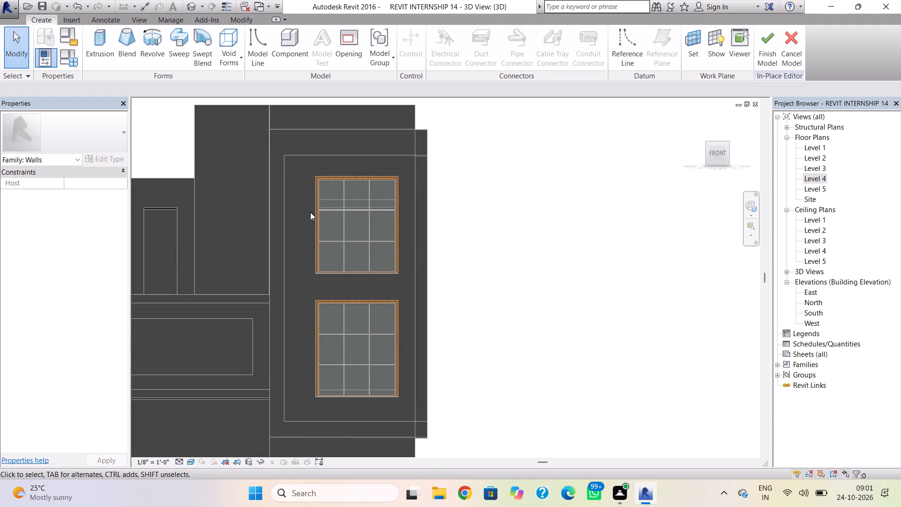
{"action": "left_click", "coordinate": [90, 36]}
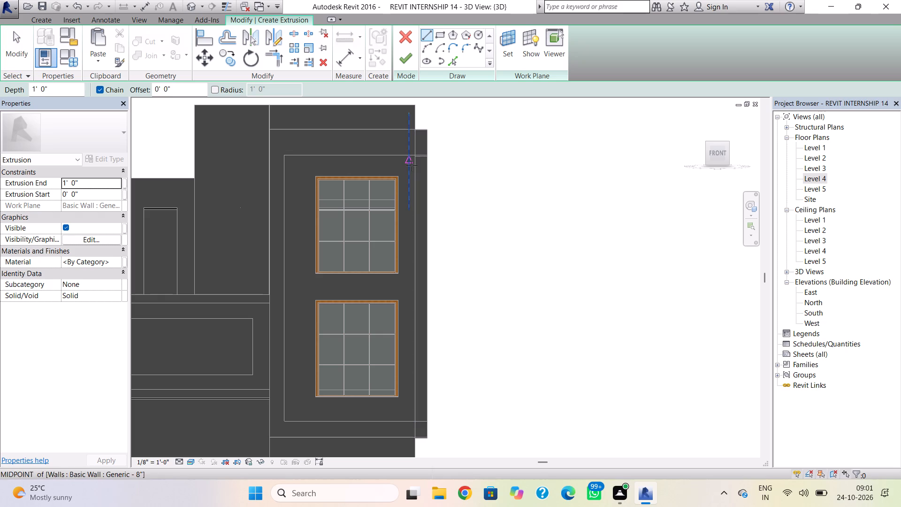
{"action": "left_click", "coordinate": [428, 38]}
{"action": "left_click", "coordinate": [438, 36]}
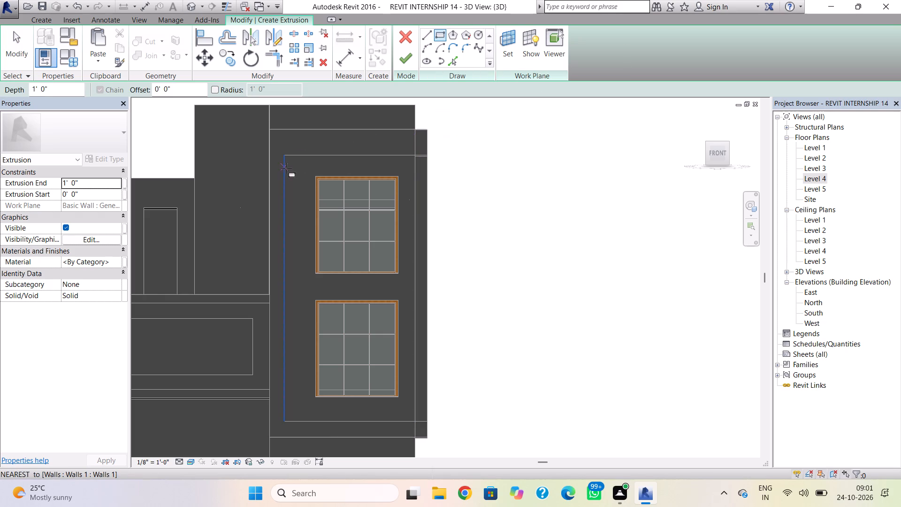
{"action": "left_click", "coordinate": [302, 157]}
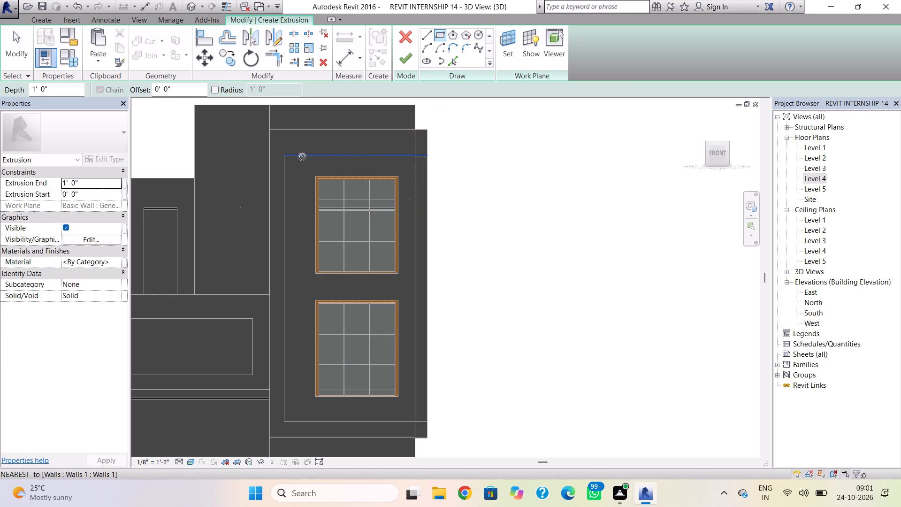
{"action": "left_click", "coordinate": [409, 422]}
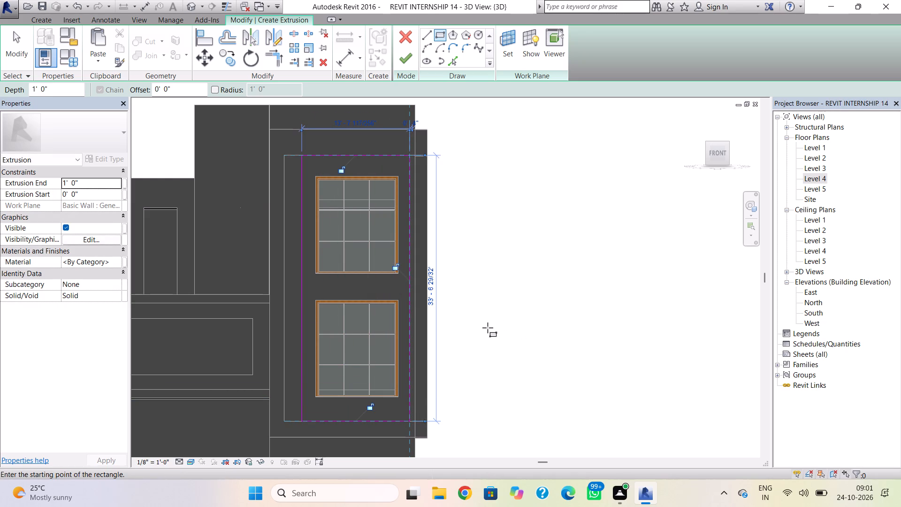
Nudge the rectangle's two vertical sides inward, closer to the windows: the right side one increment and the left side two.
{"action": "key", "text": "Escape"}
{"action": "key", "text": "Escape"}
{"action": "left_click", "coordinate": [413, 320]}
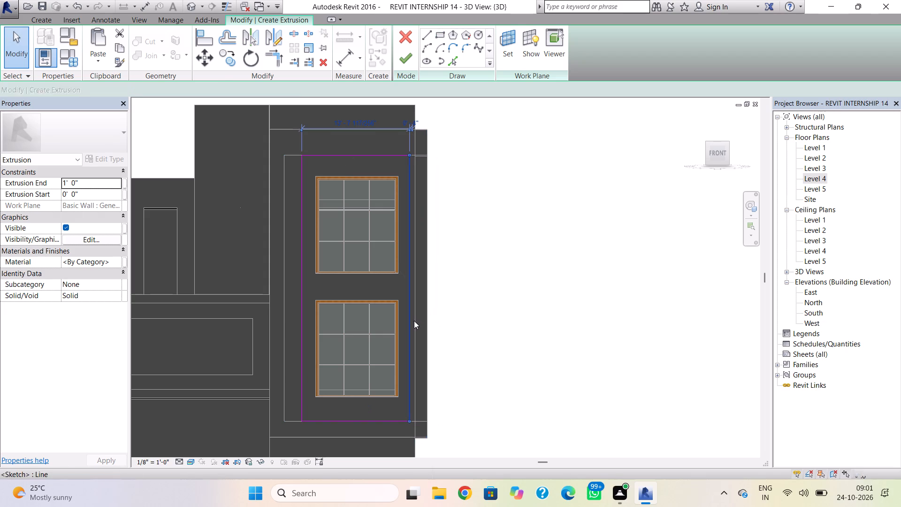
{"action": "key", "text": "Left"}
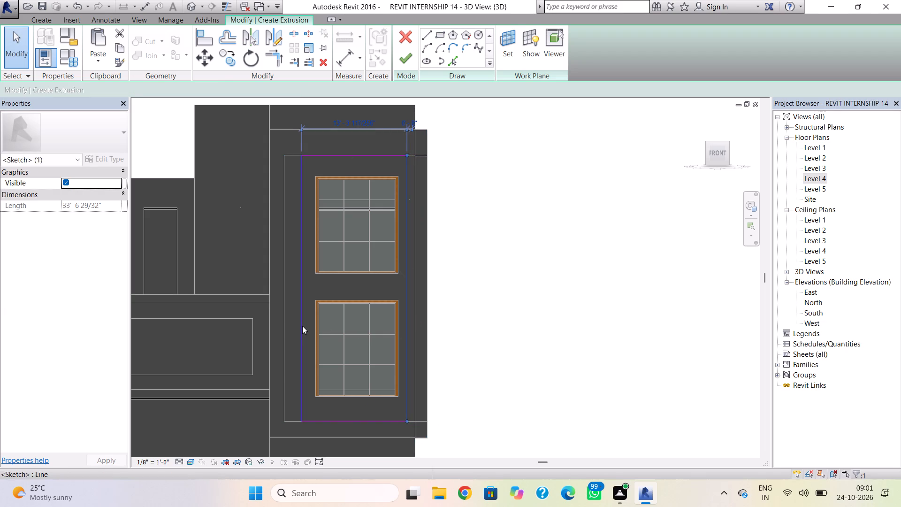
{"action": "left_click", "coordinate": [302, 326]}
{"action": "key", "text": "Right"}
{"action": "key", "text": "Right"}
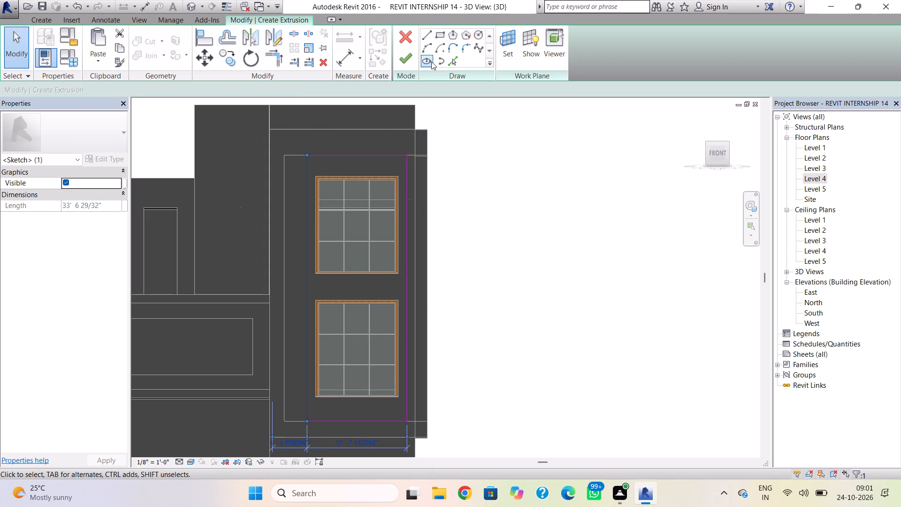
Sketch an inner rectangle about 27' 10" tall from the upper window's top-left trim corner to the lower window's bottom-right trim corner.
{"action": "left_click", "coordinate": [437, 31]}
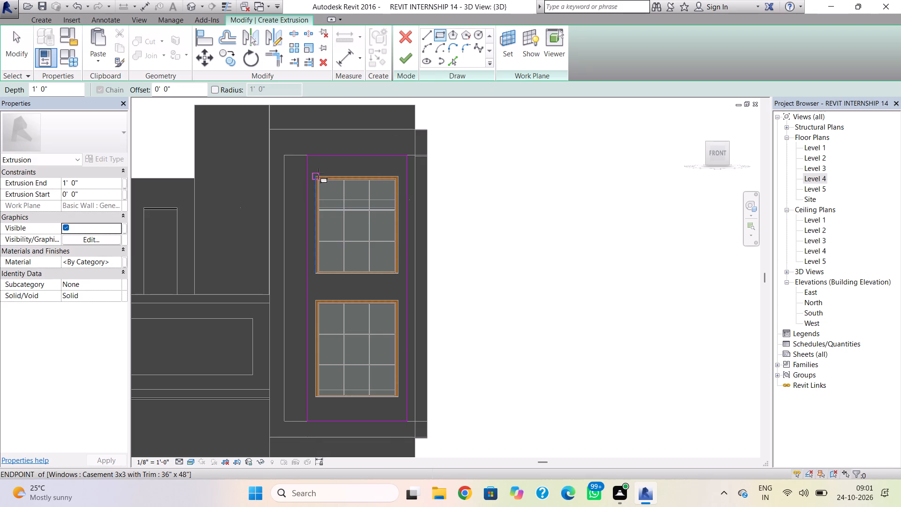
{"action": "left_click", "coordinate": [318, 174]}
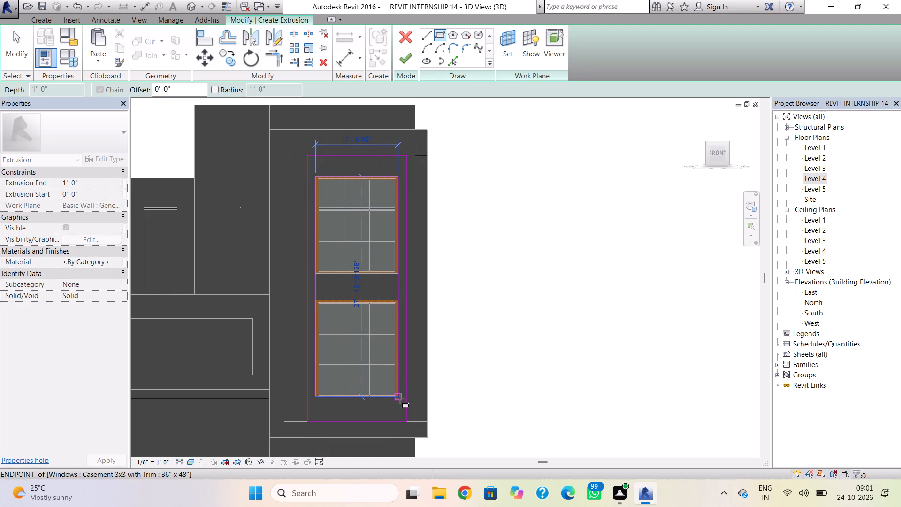
{"action": "scroll", "coordinate": [400, 399], "scroll_direction": "up", "scroll_amount": 6}
{"action": "left_click", "coordinate": [400, 396]}
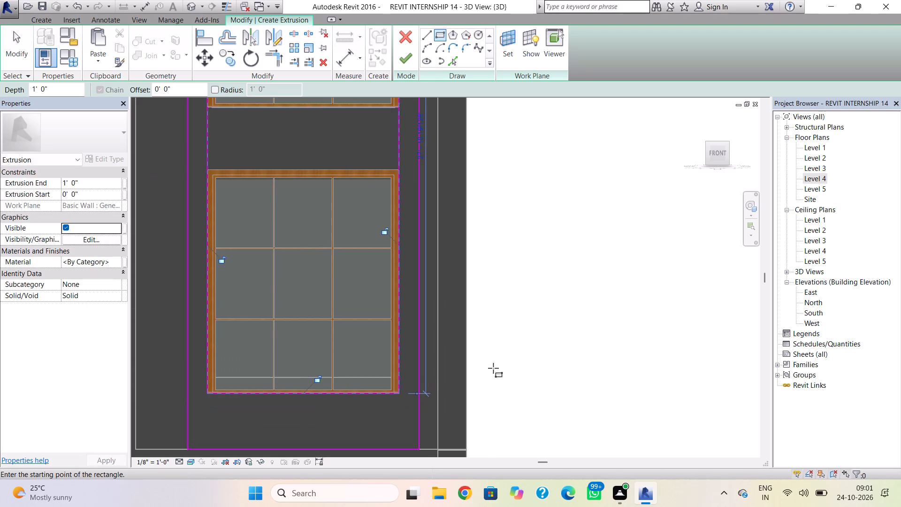
{"action": "key", "text": "Escape"}
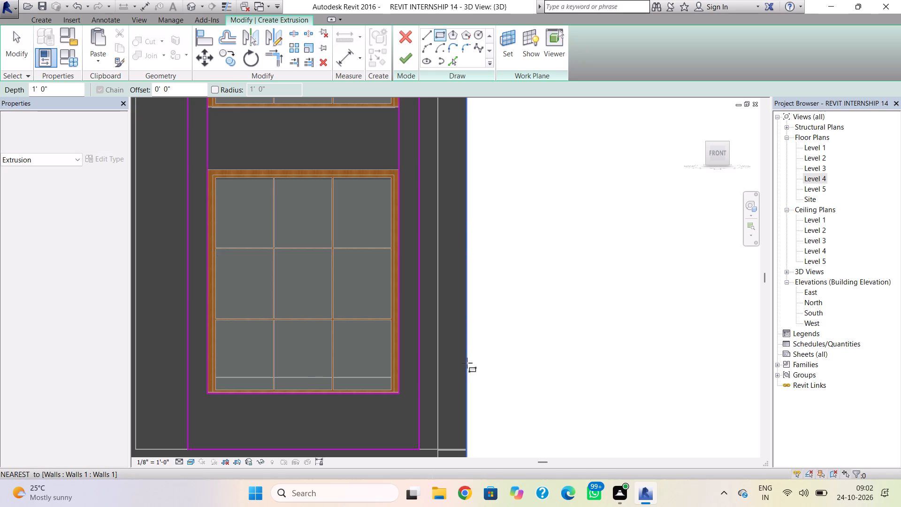
{"action": "scroll", "coordinate": [440, 311], "scroll_direction": "down", "scroll_amount": 6}
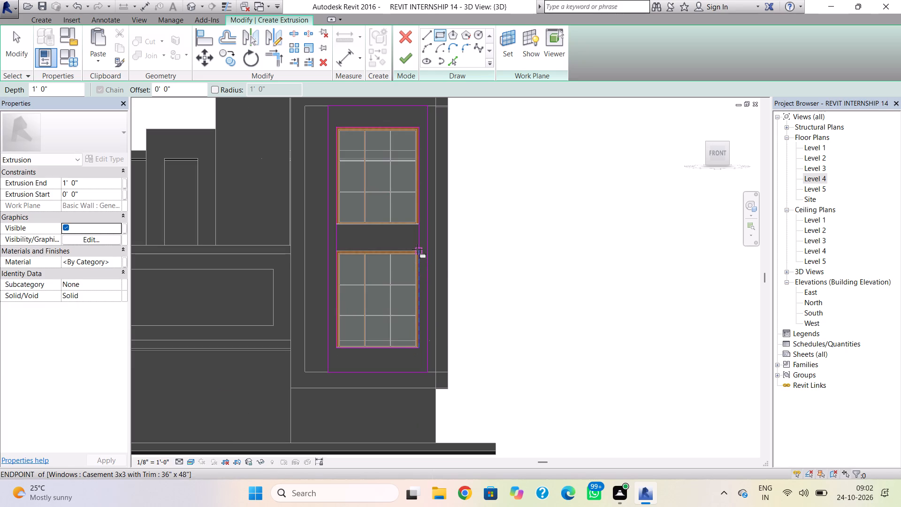
{"action": "key", "text": "Escape"}
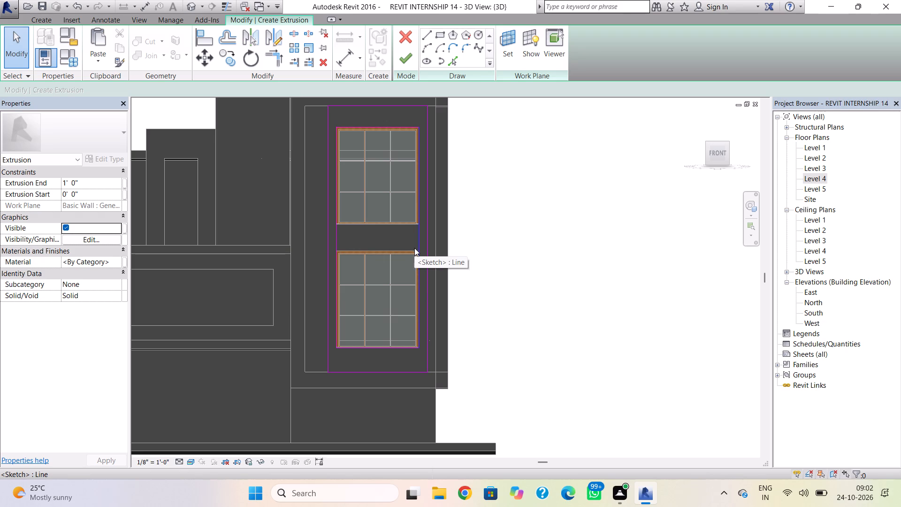
Replace the inner rectangle's right side with a line running only along the lower window's right edge, from its top to its bottom corner.
{"action": "left_click", "coordinate": [420, 237]}
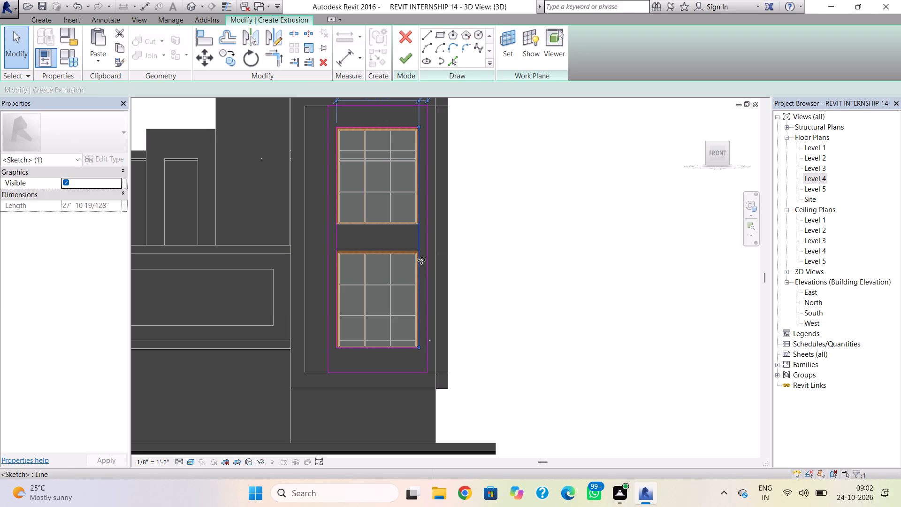
{"action": "key", "text": "Delete"}
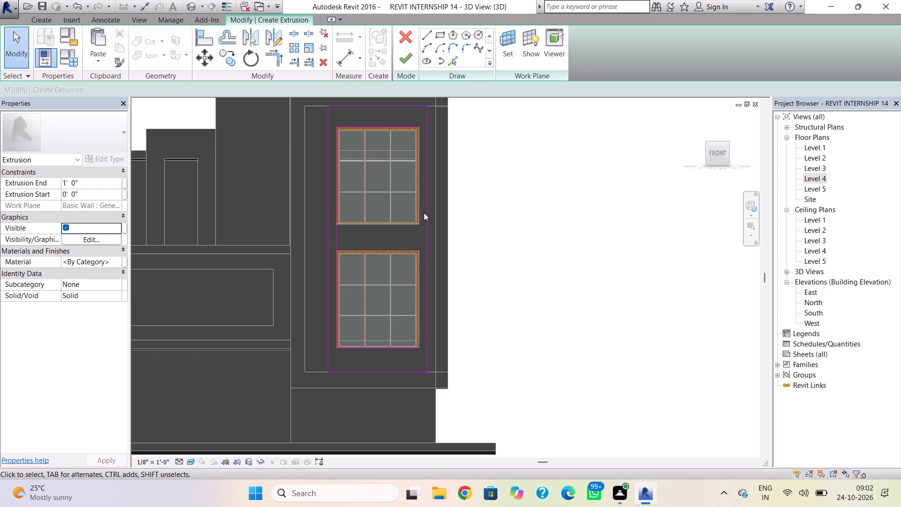
{"action": "left_click", "coordinate": [425, 31]}
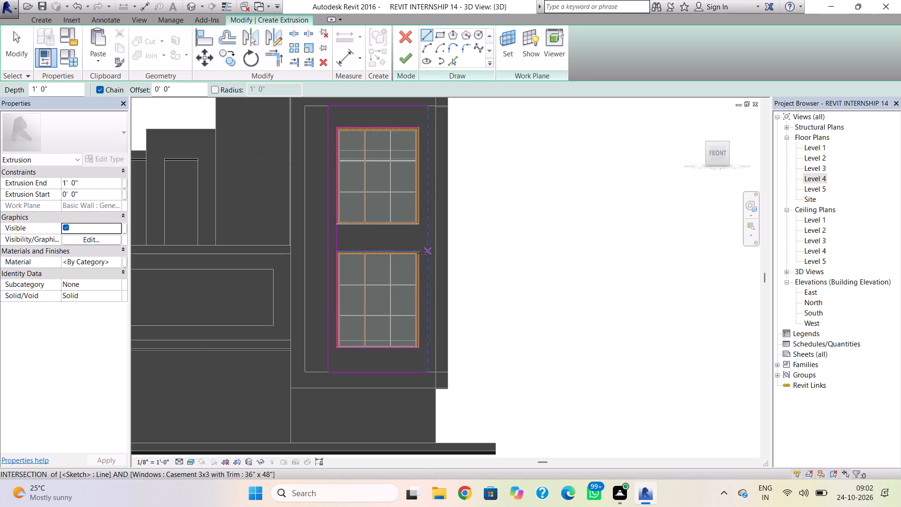
{"action": "left_click", "coordinate": [419, 253]}
{"action": "key", "text": "Escape"}
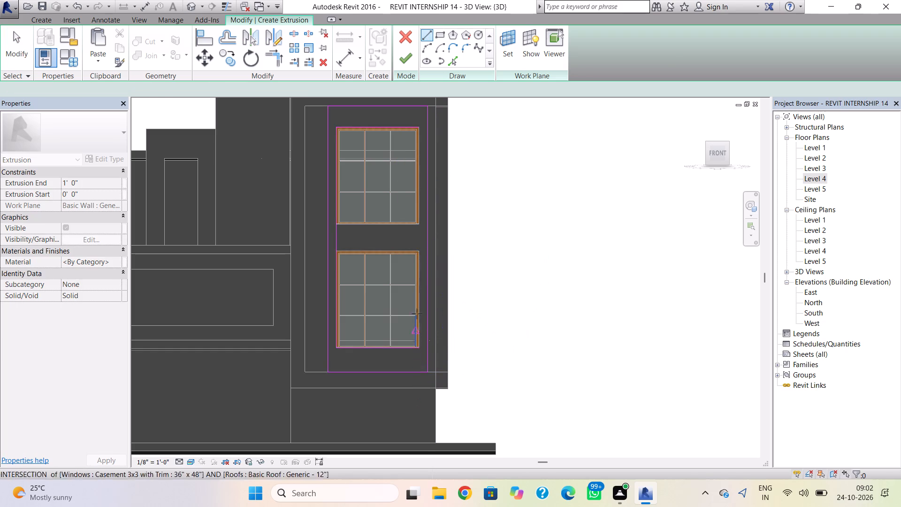
{"action": "left_click", "coordinate": [419, 250]}
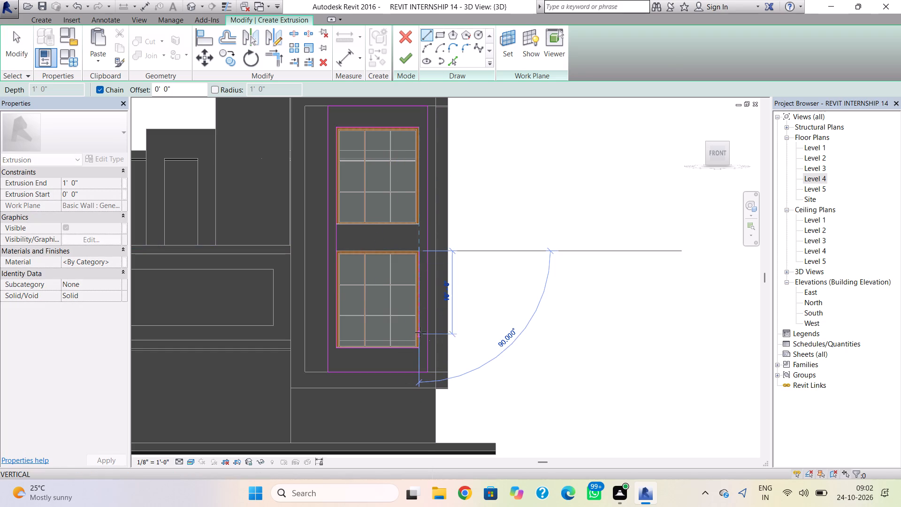
{"action": "left_click", "coordinate": [421, 346]}
{"action": "key", "text": "Escape"}
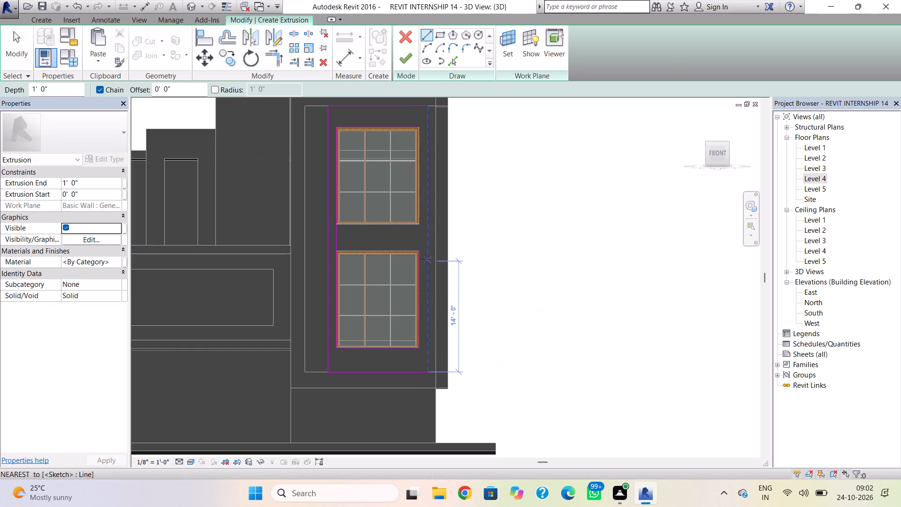
Sketch short horizontal lines on both sides linking the lower window's top corners to the outer rectangle's vertical sides.
{"action": "scroll", "coordinate": [421, 251], "scroll_direction": "up", "scroll_amount": 6}
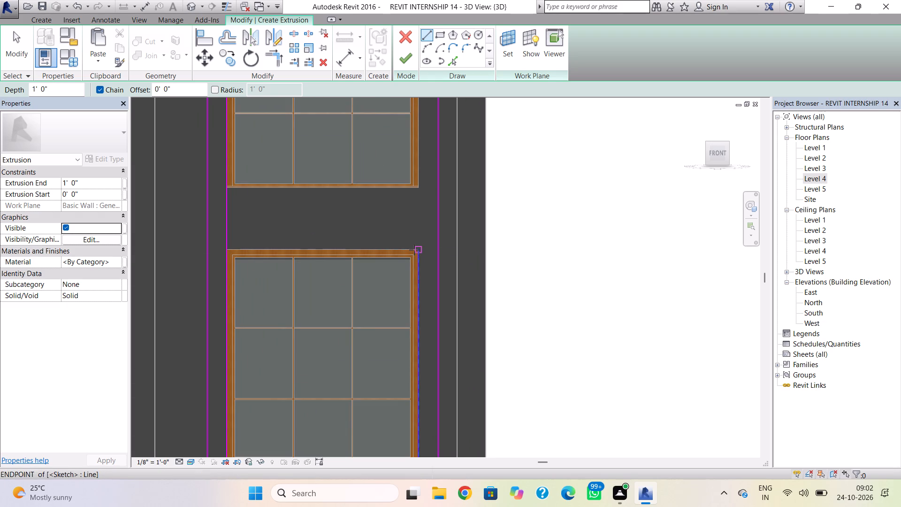
{"action": "left_click", "coordinate": [414, 250]}
{"action": "left_click", "coordinate": [437, 250]}
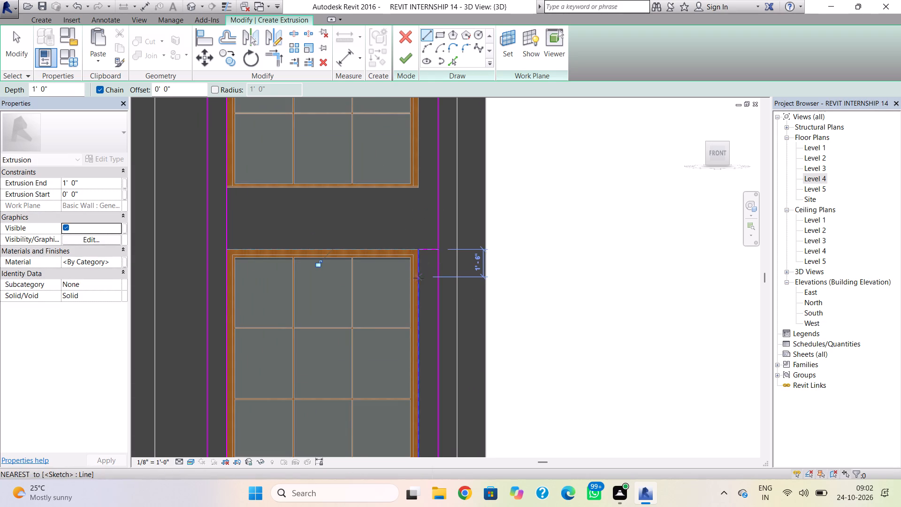
{"action": "key", "text": "Escape"}
{"action": "left_click", "coordinate": [227, 247]}
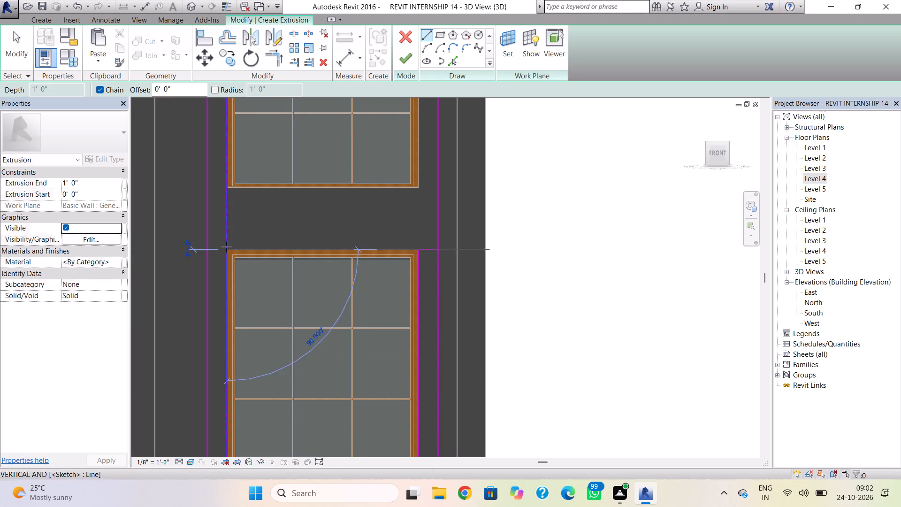
{"action": "left_click", "coordinate": [209, 248]}
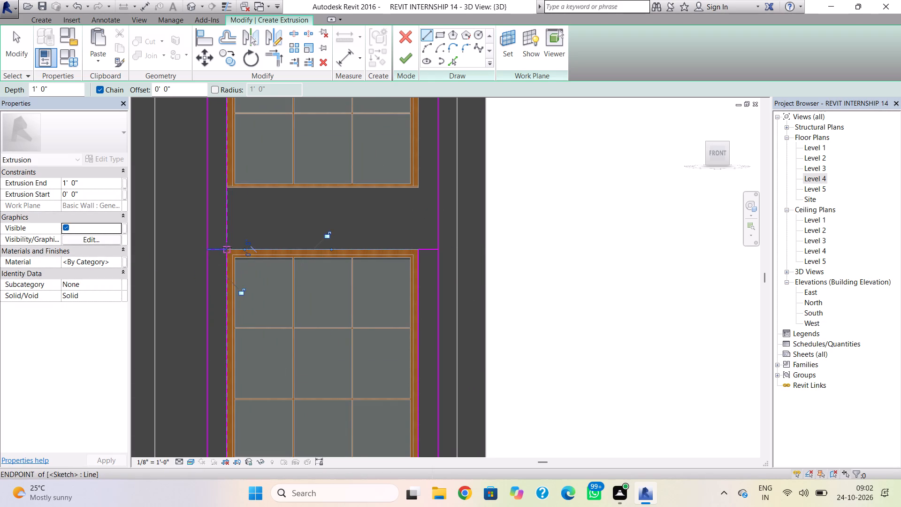
Delete the inner rectangle's long left side that runs past both windows.
{"action": "key", "text": "Escape"}
{"action": "key", "text": "Escape"}
{"action": "left_click", "coordinate": [229, 238]}
{"action": "key", "text": "Delete"}
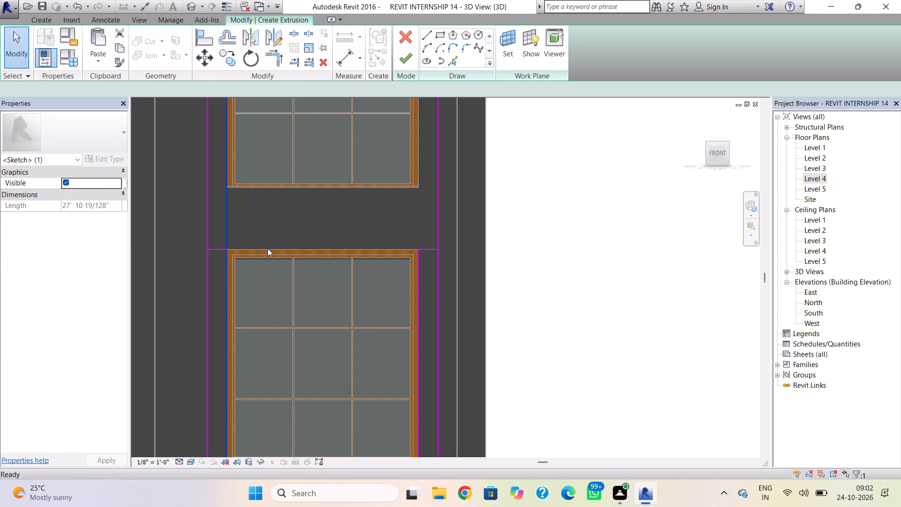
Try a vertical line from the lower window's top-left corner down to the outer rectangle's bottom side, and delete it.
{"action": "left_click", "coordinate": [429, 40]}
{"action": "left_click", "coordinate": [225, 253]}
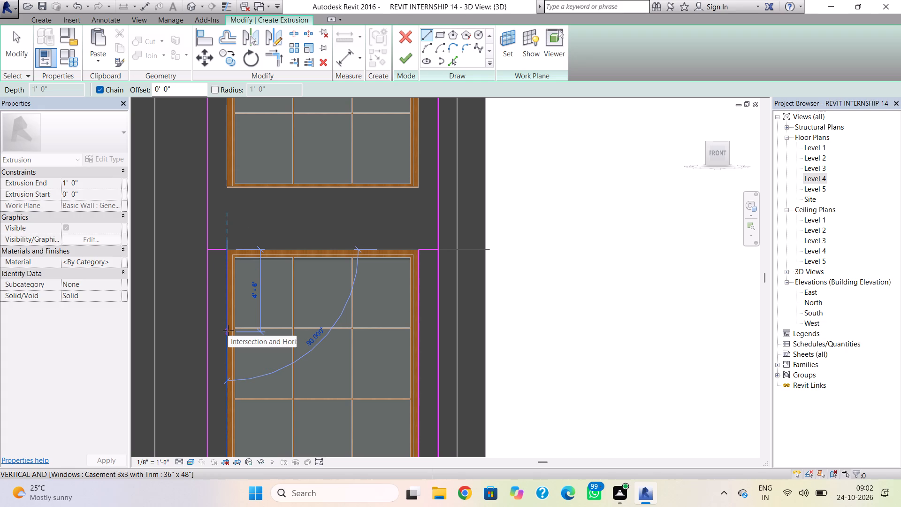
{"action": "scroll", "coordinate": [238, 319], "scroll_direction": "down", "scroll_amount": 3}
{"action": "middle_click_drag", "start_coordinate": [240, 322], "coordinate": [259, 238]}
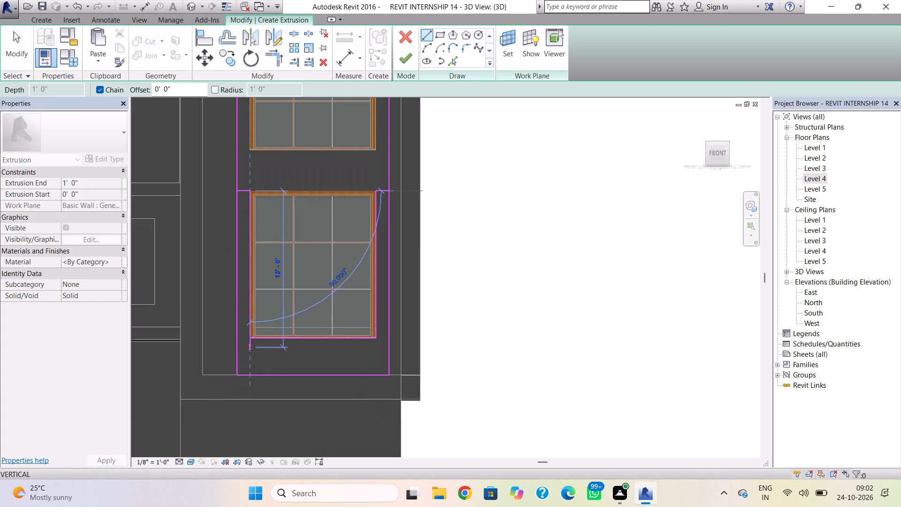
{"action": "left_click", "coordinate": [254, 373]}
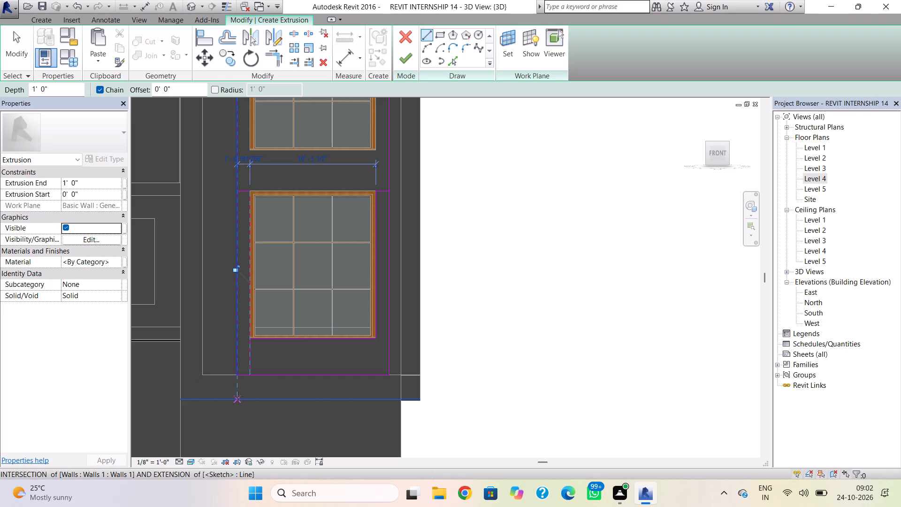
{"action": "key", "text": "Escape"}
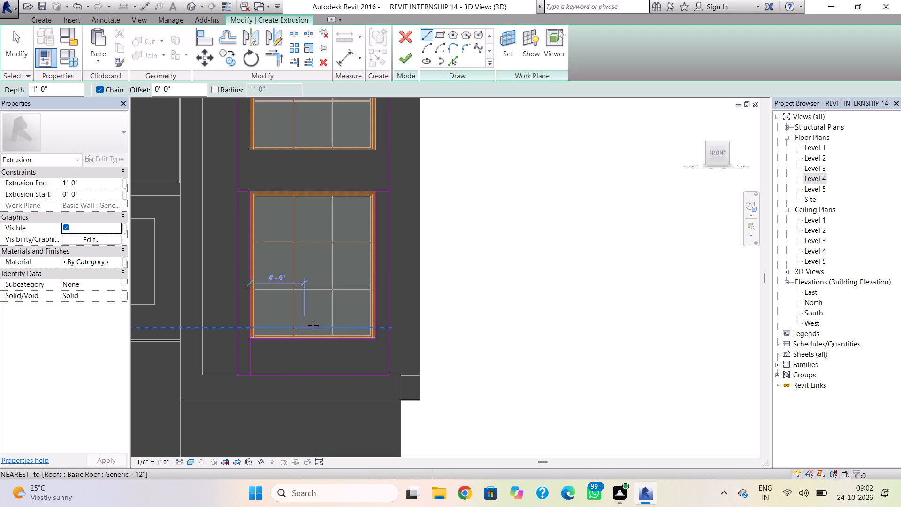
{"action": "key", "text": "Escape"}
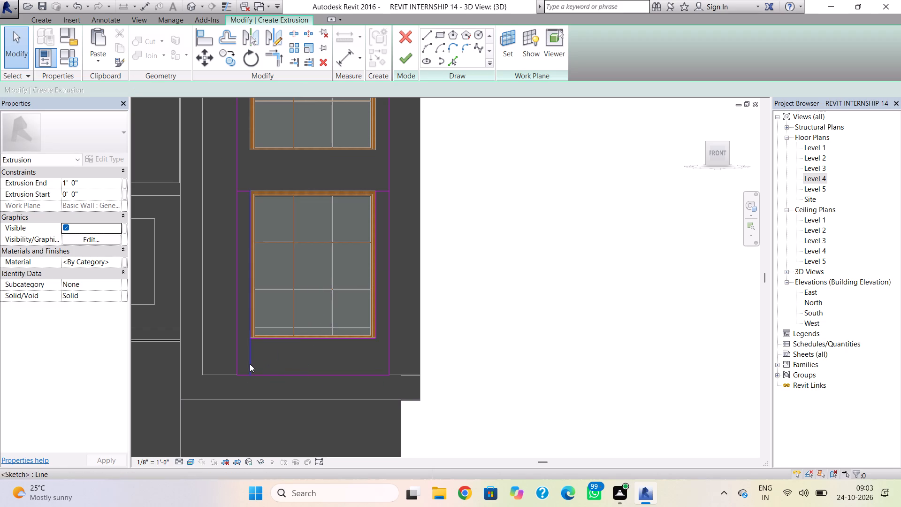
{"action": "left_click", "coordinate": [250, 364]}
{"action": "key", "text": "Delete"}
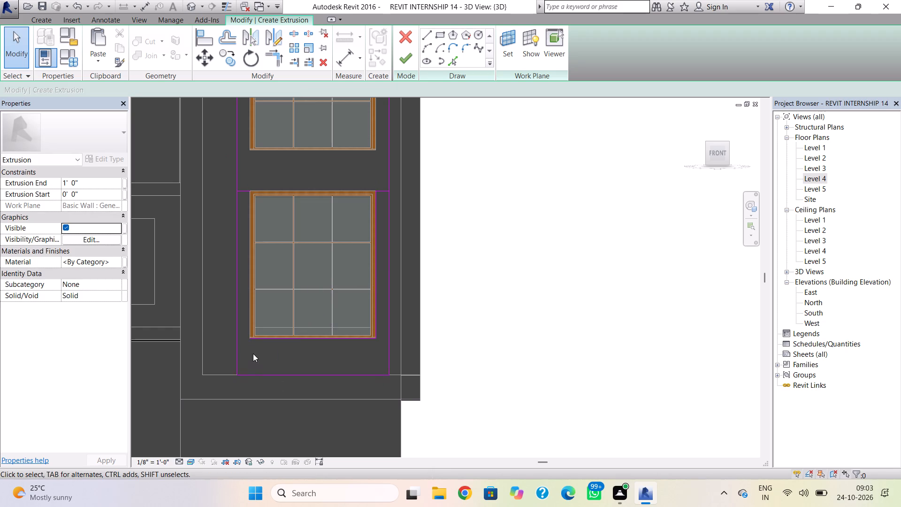
Sketch a vertical line along the lower window's left edge, from its bottom-left to its top-left trim corner.
{"action": "left_click", "coordinate": [238, 369]}
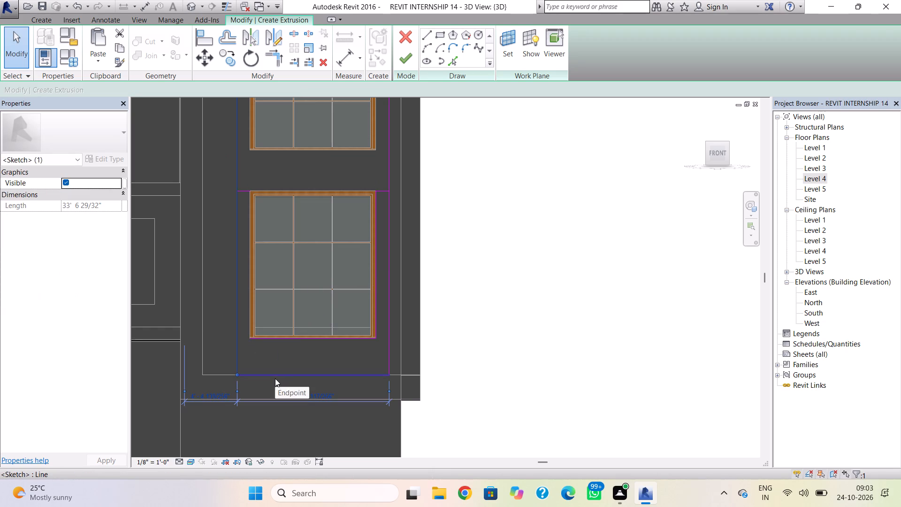
{"action": "left_click", "coordinate": [421, 36]}
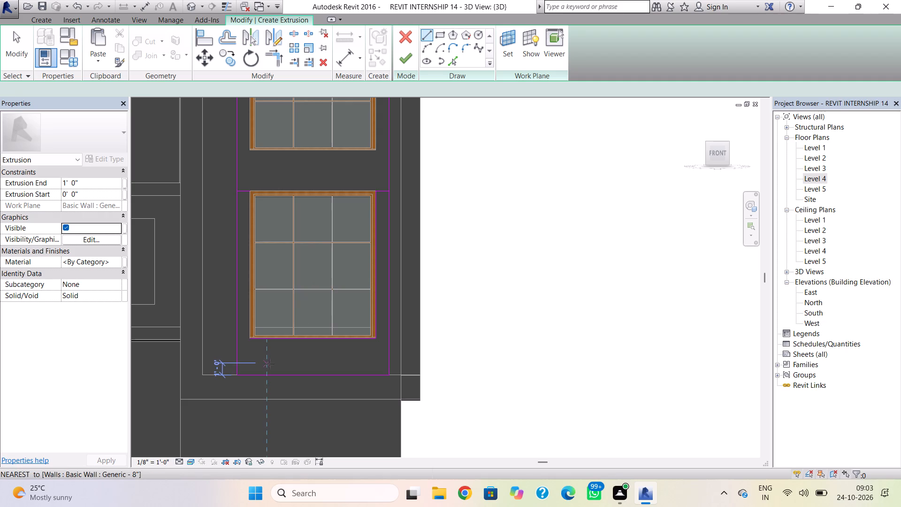
{"action": "left_click", "coordinate": [250, 341]}
{"action": "left_click", "coordinate": [252, 192]}
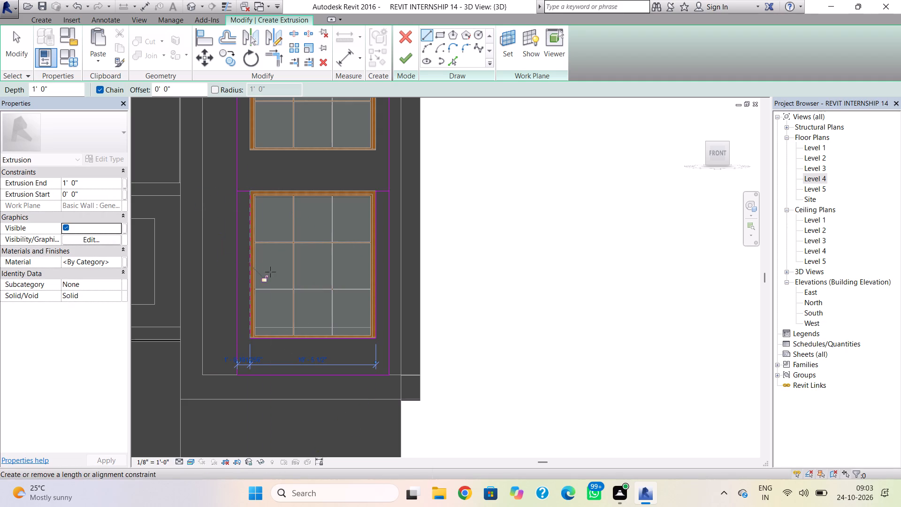
{"action": "key", "text": "Escape"}
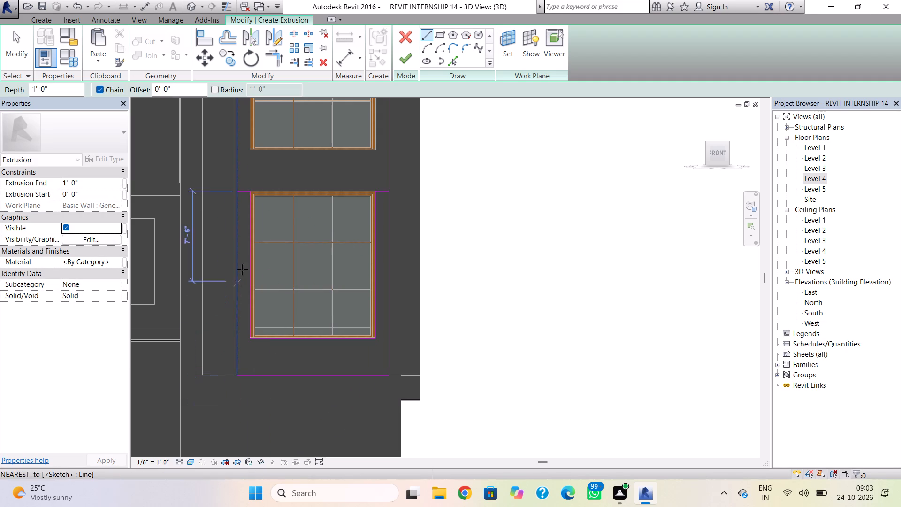
{"action": "key", "text": "Escape"}
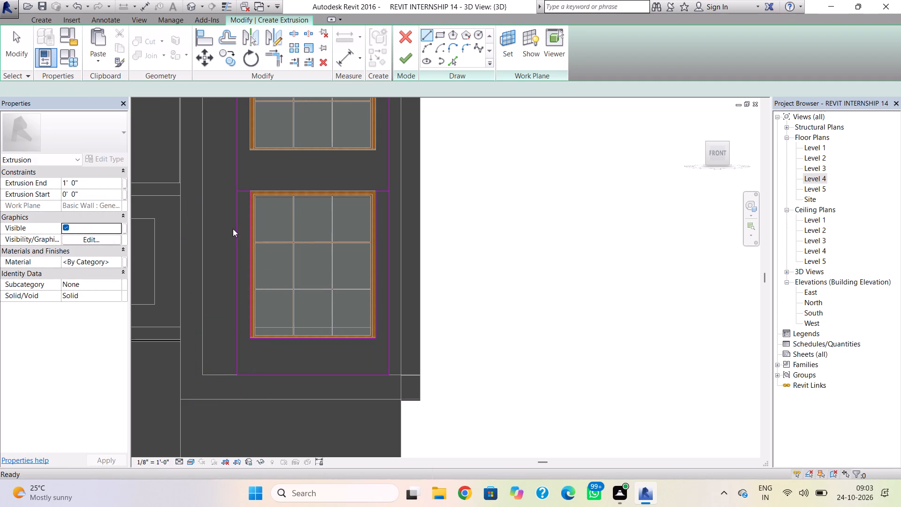
Replace the outer rectangle's left side with a line beside the lower window only, from the short horizontal line to the bottom side.
{"action": "left_click", "coordinate": [233, 229]}
{"action": "key", "text": "Delete"}
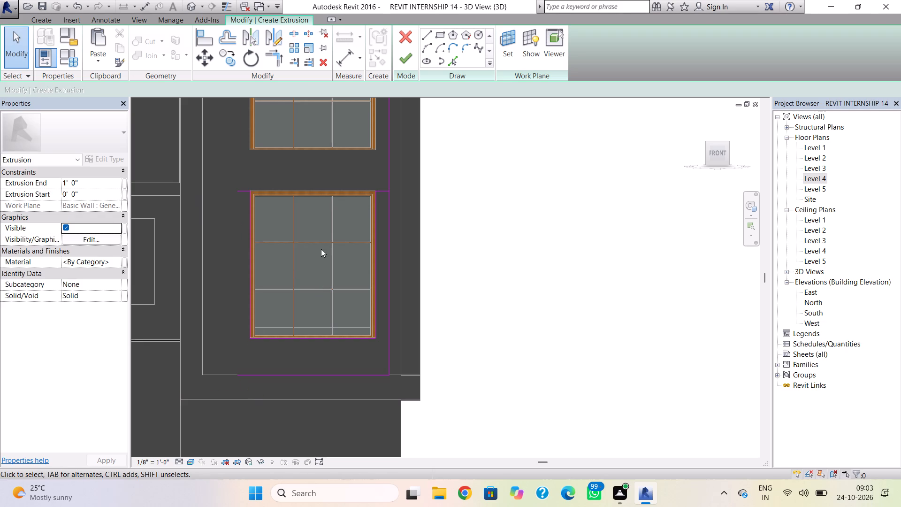
{"action": "middle_click_drag", "start_coordinate": [320, 247], "coordinate": [343, 321]}
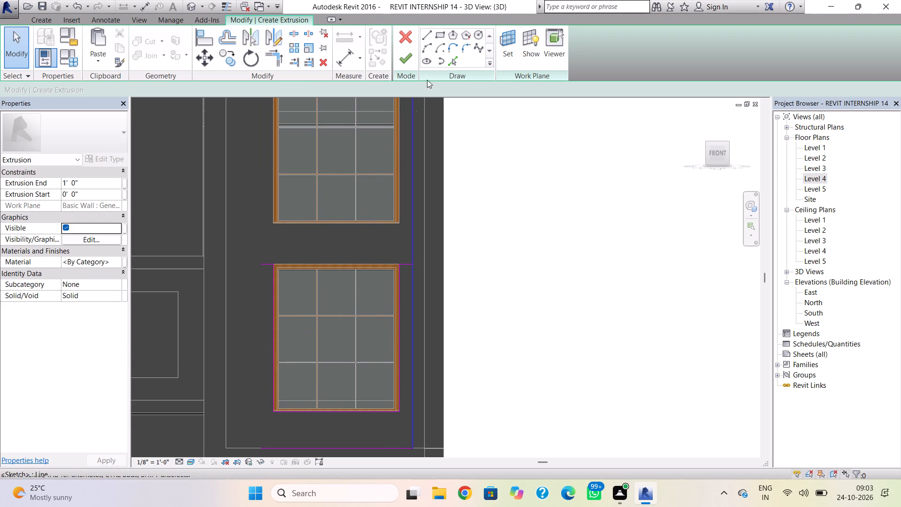
{"action": "left_click", "coordinate": [423, 34]}
{"action": "left_click", "coordinate": [260, 265]}
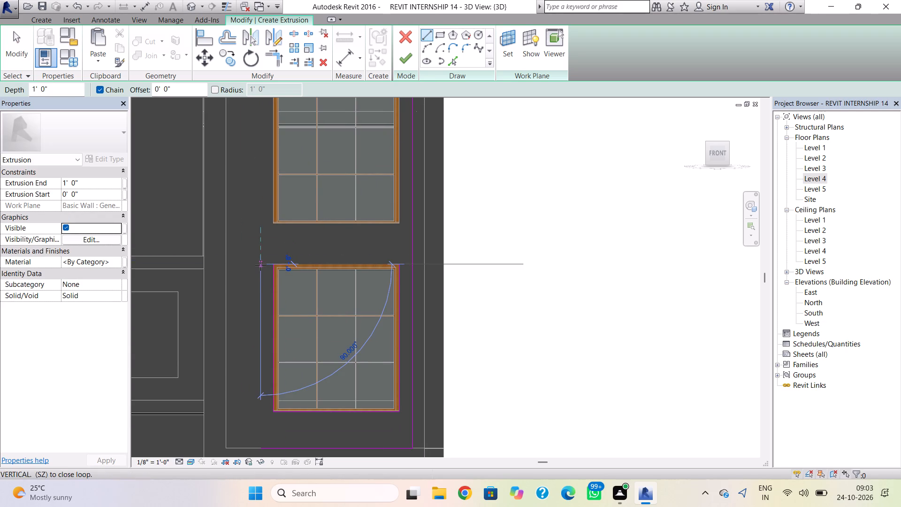
{"action": "middle_click_drag", "start_coordinate": [258, 347], "coordinate": [271, 285]}
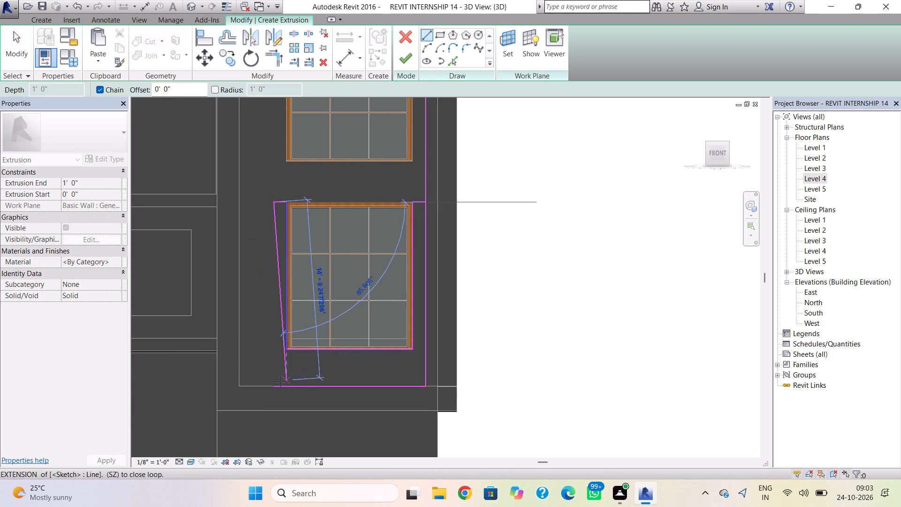
{"action": "left_click", "coordinate": [275, 386]}
{"action": "key", "text": "Escape"}
Sketch a vertical line about 15' long from the outer rectangle's top-left corner down to the level of the upper window's bottom.
{"action": "scroll", "coordinate": [348, 342], "scroll_direction": "down", "scroll_amount": 2}
{"action": "middle_click_drag", "start_coordinate": [349, 351], "coordinate": [344, 391]}
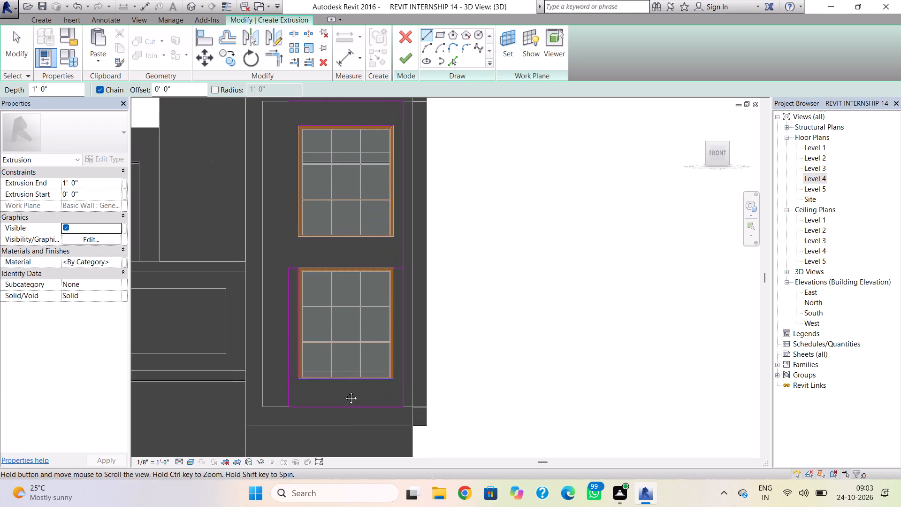
{"action": "middle_click_drag", "start_coordinate": [344, 391], "coordinate": [343, 396]}
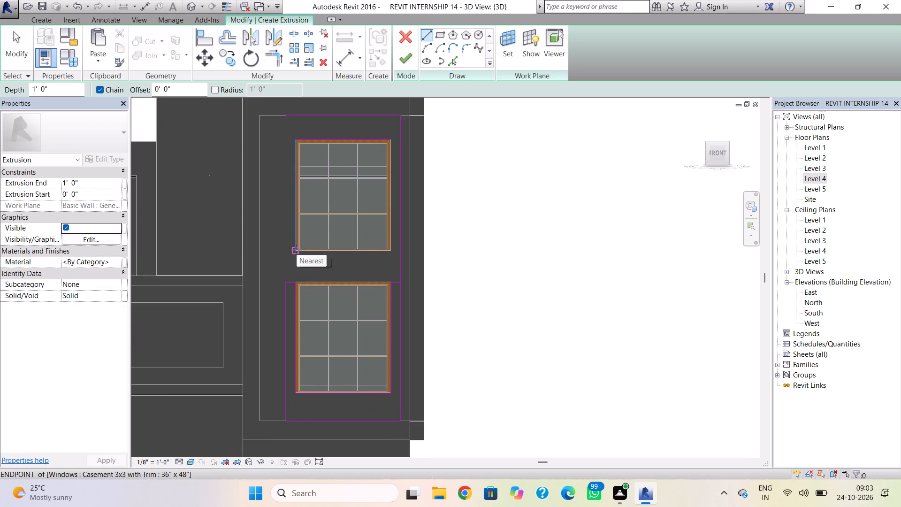
{"action": "left_click", "coordinate": [282, 115]}
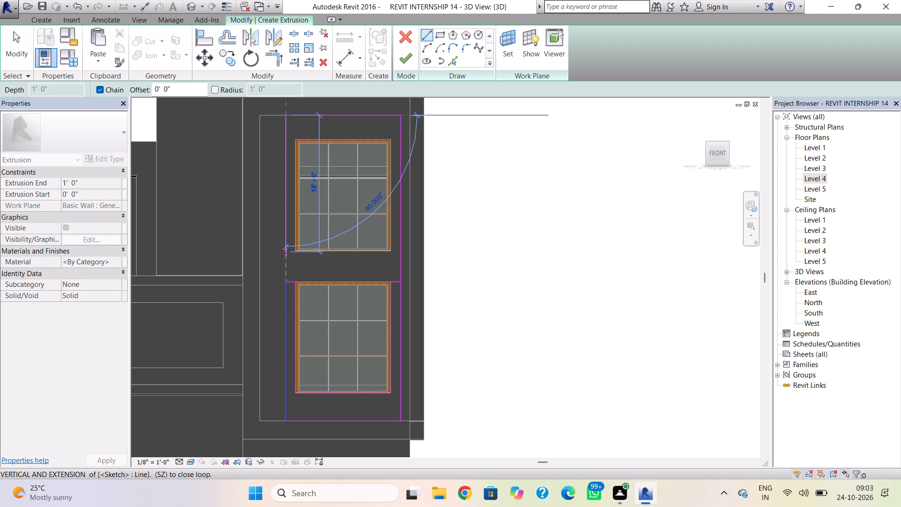
{"action": "left_click", "coordinate": [282, 253]}
{"action": "scroll", "coordinate": [294, 251], "scroll_direction": "up", "scroll_amount": 3}
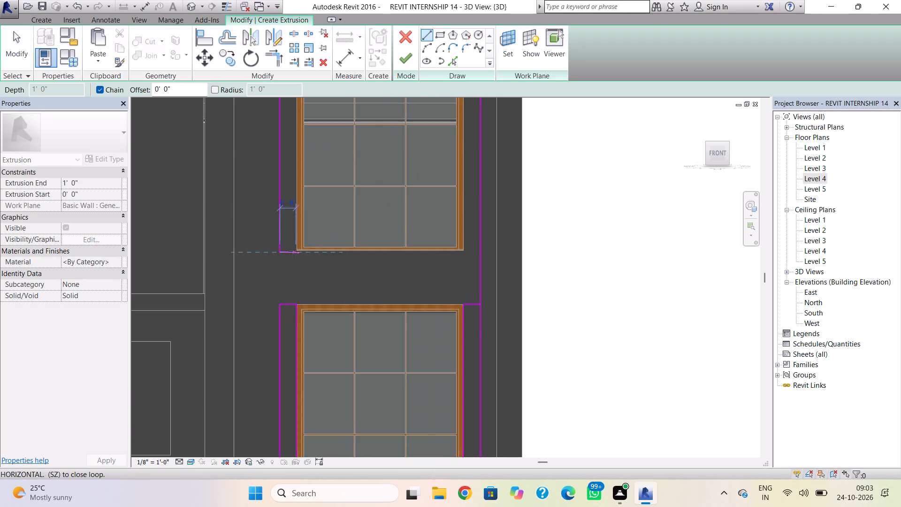
{"action": "scroll", "coordinate": [294, 251], "scroll_direction": "up", "scroll_amount": 4}
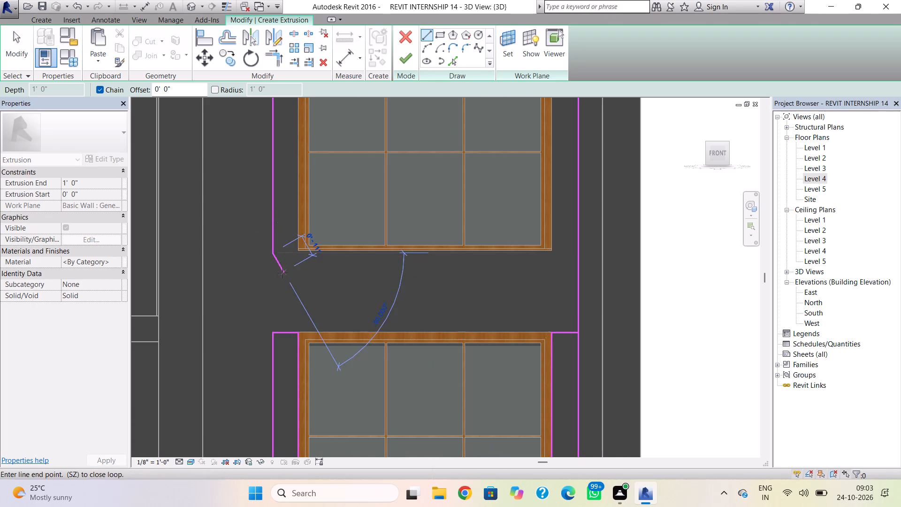
{"action": "key", "text": "Escape"}
Sketch a line along the upper window's left edge and a short horizontal line linking its bottom-left corner to the outer left line.
{"action": "left_click", "coordinate": [298, 253]}
{"action": "middle_click_drag", "start_coordinate": [301, 208], "coordinate": [302, 230]}
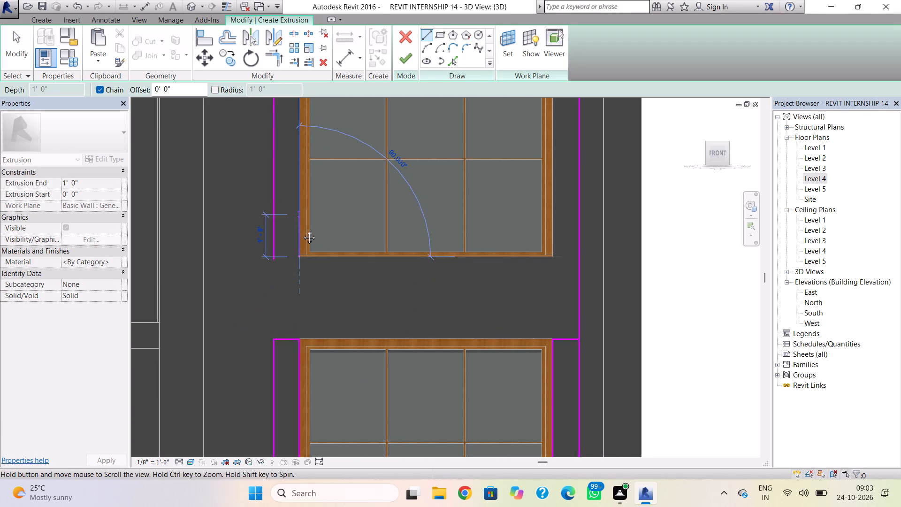
{"action": "middle_click_drag", "start_coordinate": [302, 230], "coordinate": [283, 361]}
{"action": "left_click", "coordinate": [277, 108]}
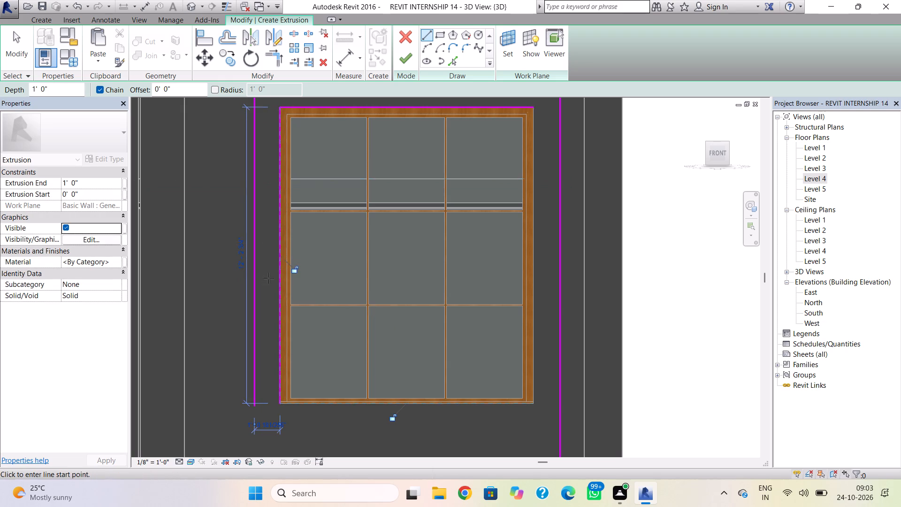
{"action": "key", "text": "Escape"}
{"action": "left_click", "coordinate": [278, 403]}
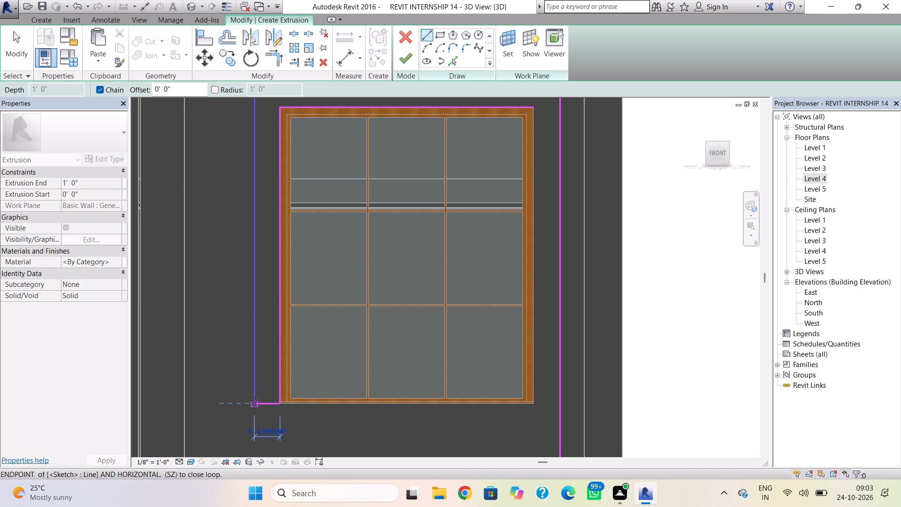
{"action": "left_click", "coordinate": [254, 403]}
{"action": "key", "text": "Escape"}
Sketch a vertical line along the upper window's right edge, from its bottom-right to its top-right corner.
{"action": "scroll", "coordinate": [255, 413], "scroll_direction": "up", "scroll_amount": 7}
{"action": "scroll", "coordinate": [269, 383], "scroll_direction": "down", "scroll_amount": 5}
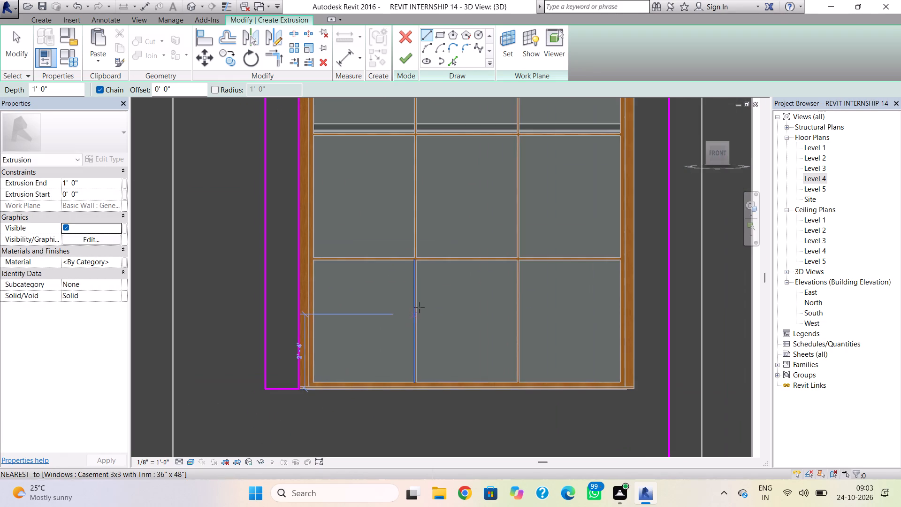
{"action": "scroll", "coordinate": [419, 307], "scroll_direction": "down", "scroll_amount": 8}
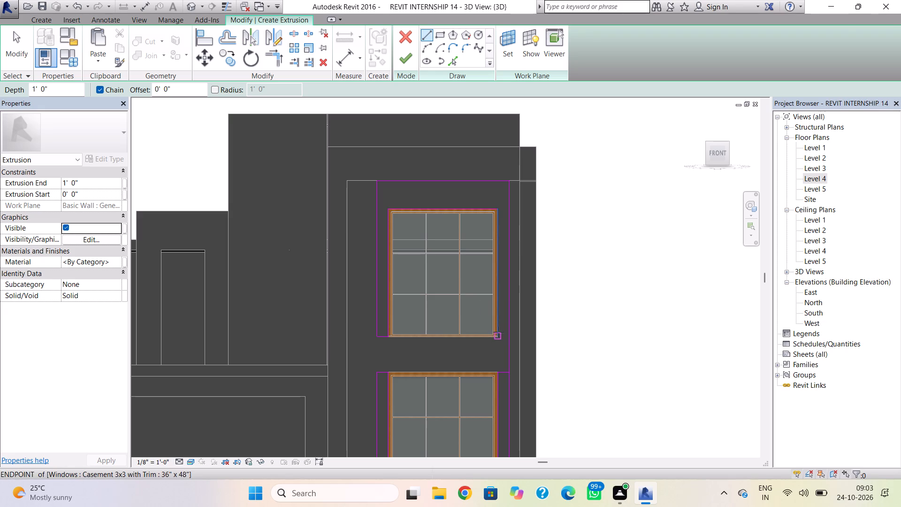
{"action": "left_click", "coordinate": [498, 332]}
{"action": "left_click", "coordinate": [497, 209]}
{"action": "key", "text": "Escape"}
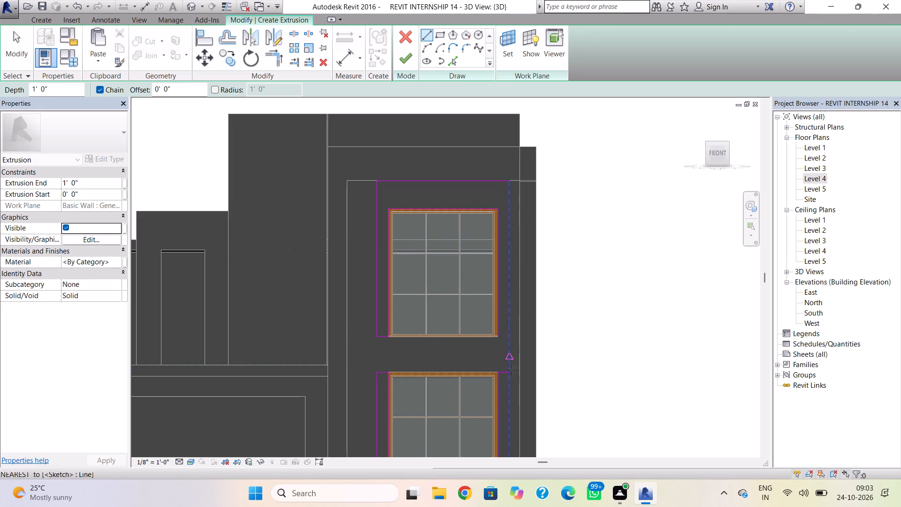
{"action": "key", "text": "Escape"}
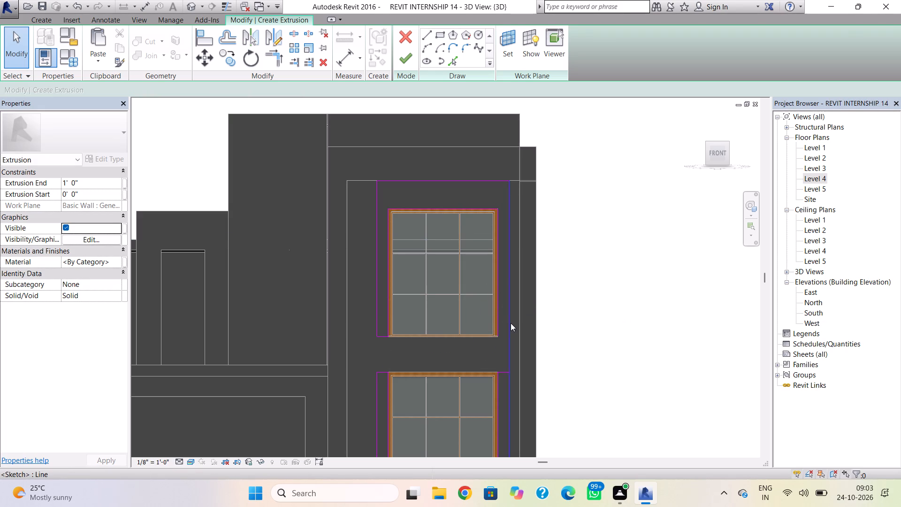
Replace the outer rectangle's right side with a line beside the upper window only, linked horizontally to the window's bottom-right corner.
{"action": "left_click", "coordinate": [510, 323]}
{"action": "key", "text": "Delete"}
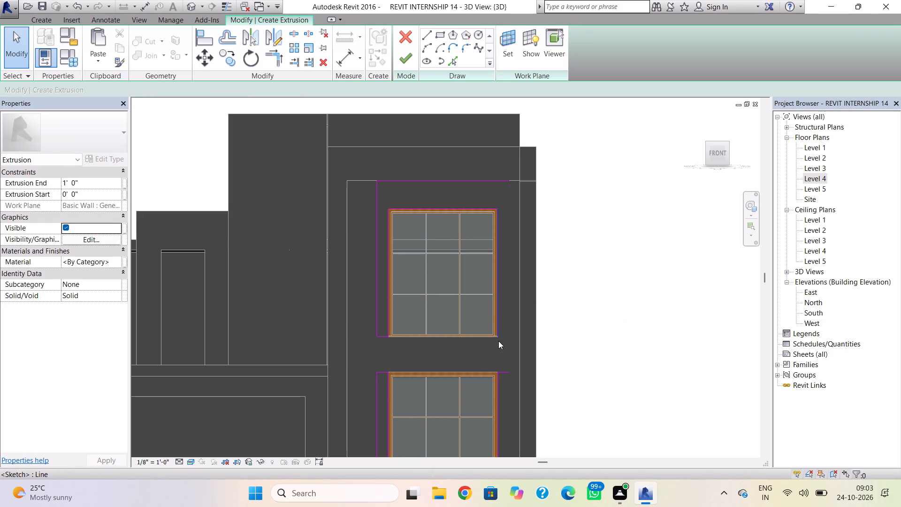
{"action": "left_click", "coordinate": [428, 37]}
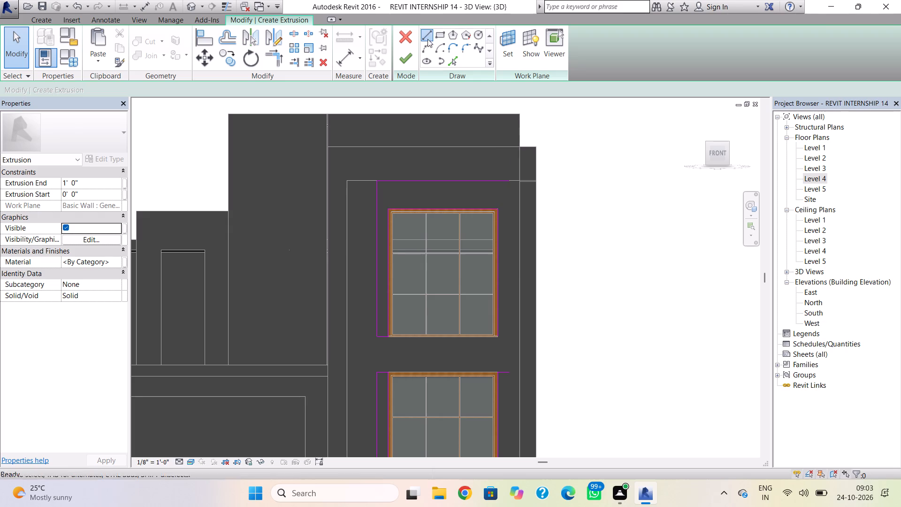
{"action": "scroll", "coordinate": [493, 331], "scroll_direction": "up", "scroll_amount": 3}
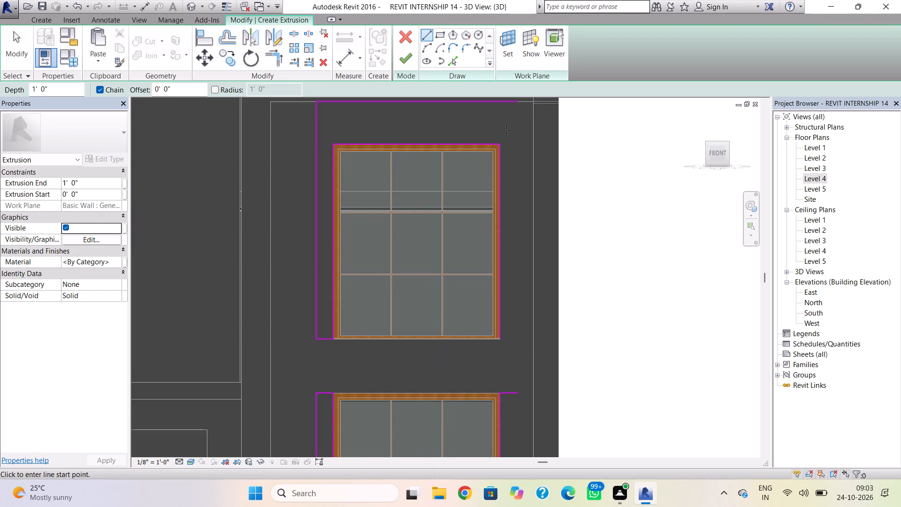
{"action": "left_click", "coordinate": [516, 104]}
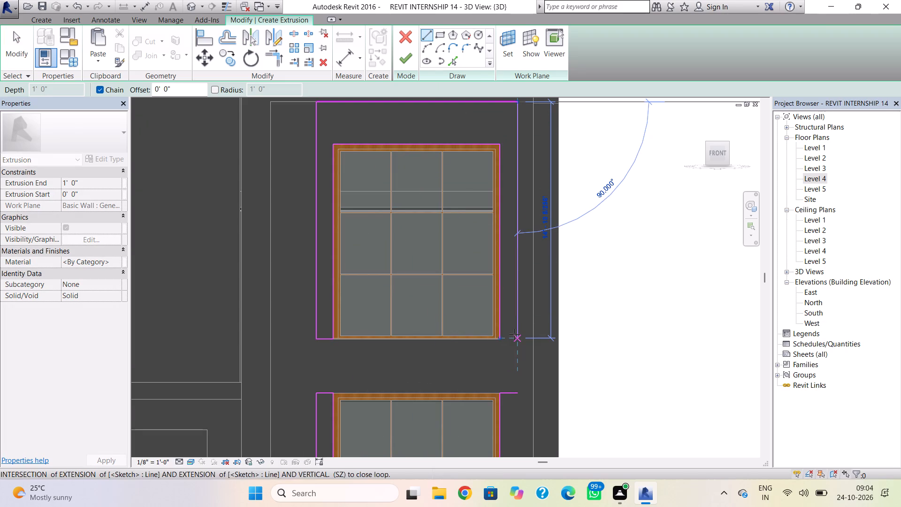
{"action": "left_click", "coordinate": [514, 334]}
{"action": "left_click", "coordinate": [499, 339]}
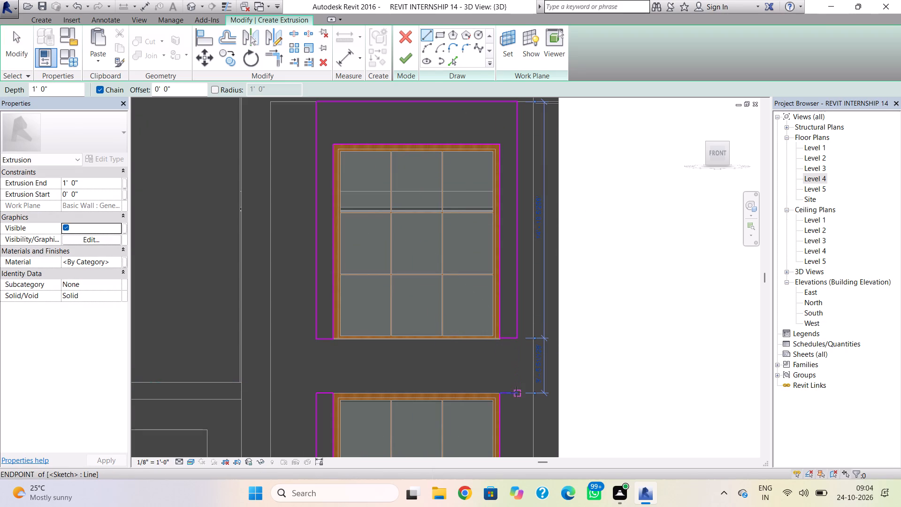
{"action": "key", "text": "Escape"}
Sketch the outer right side beside the lower window, about 15' 3" long, from the short horizontal line to the bottom side's right end.
{"action": "middle_click_drag", "start_coordinate": [517, 398], "coordinate": [512, 256]}
{"action": "scroll", "coordinate": [517, 393], "scroll_direction": "down", "scroll_amount": 1}
{"action": "left_click_drag", "start_coordinate": [511, 254], "coordinate": [514, 262]}
{"action": "scroll", "coordinate": [515, 383], "scroll_direction": "down", "scroll_amount": 2}
{"action": "middle_click_drag", "start_coordinate": [514, 385], "coordinate": [517, 300]}
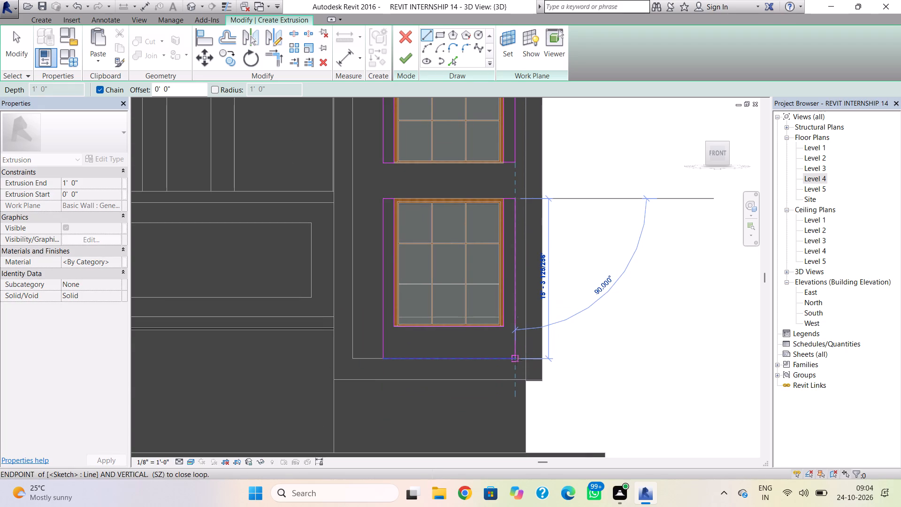
{"action": "left_click", "coordinate": [517, 360]}
{"action": "key", "text": "Escape"}
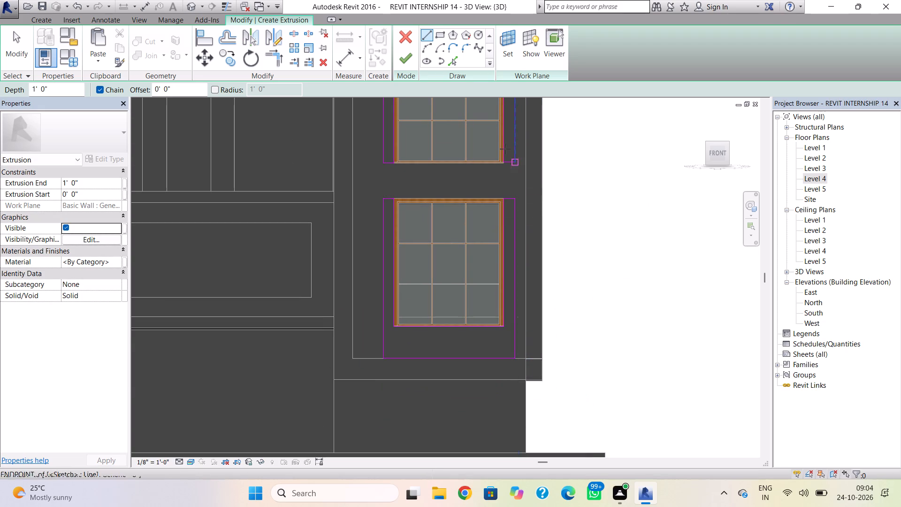
Finish the extrusion sketch with its separate profiles around the upper and lower casement windows.
{"action": "left_click", "coordinate": [394, 56]}
{"action": "left_click", "coordinate": [401, 64]}
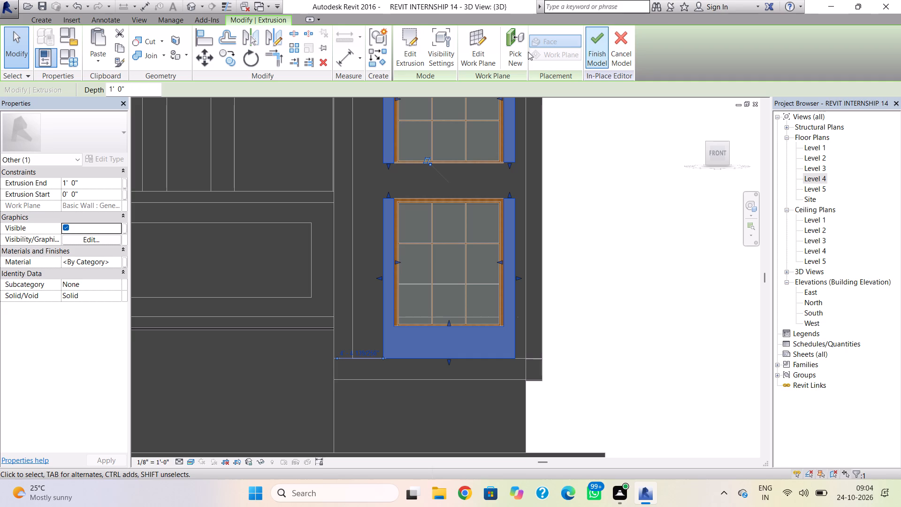
Reopen the extrusion's sketch and delete the four short horizontal lines linking the windows' facing corners to the outer sides.
{"action": "left_click", "coordinate": [418, 43]}
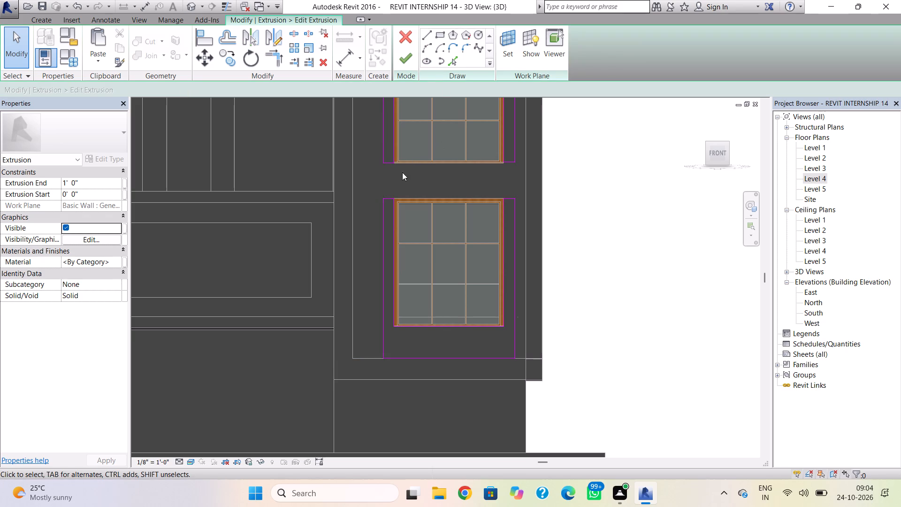
{"action": "left_click", "coordinate": [386, 160]}
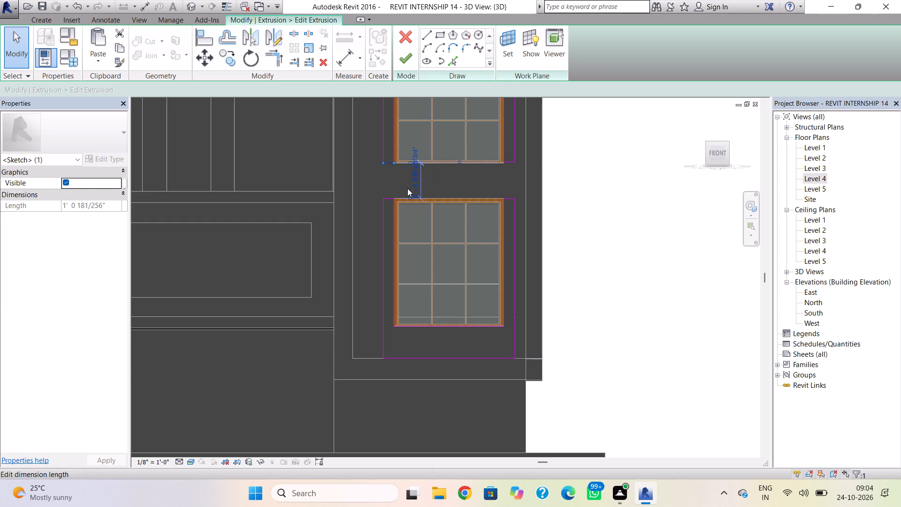
{"action": "key", "text": "Delete"}
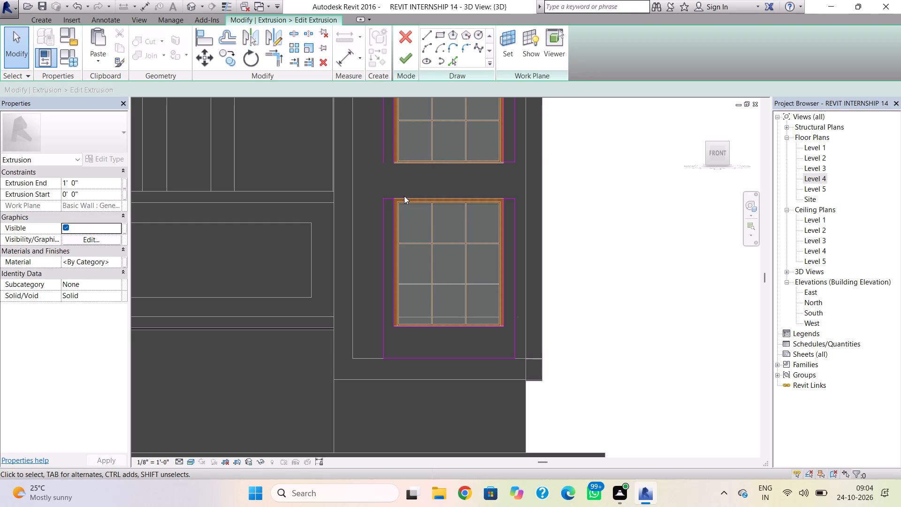
{"action": "left_click", "coordinate": [388, 196]}
{"action": "key", "text": "Delete"}
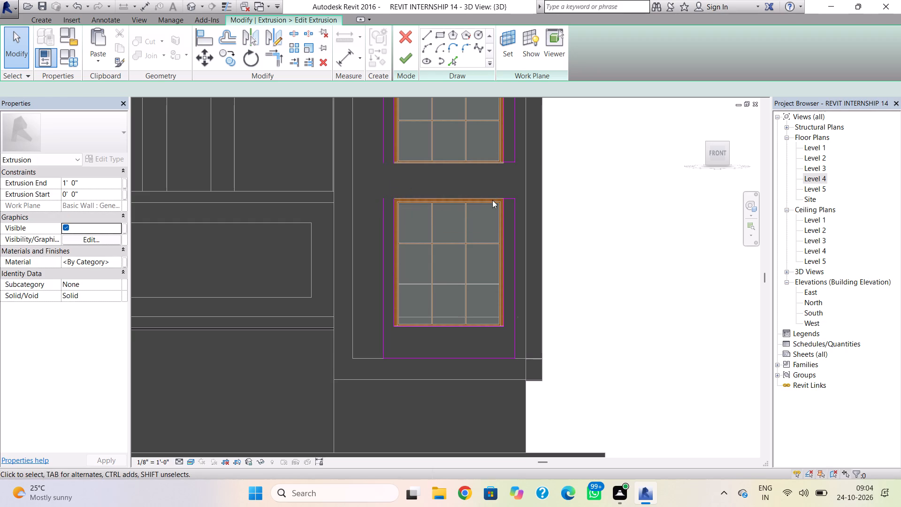
{"action": "left_click", "coordinate": [508, 194]}
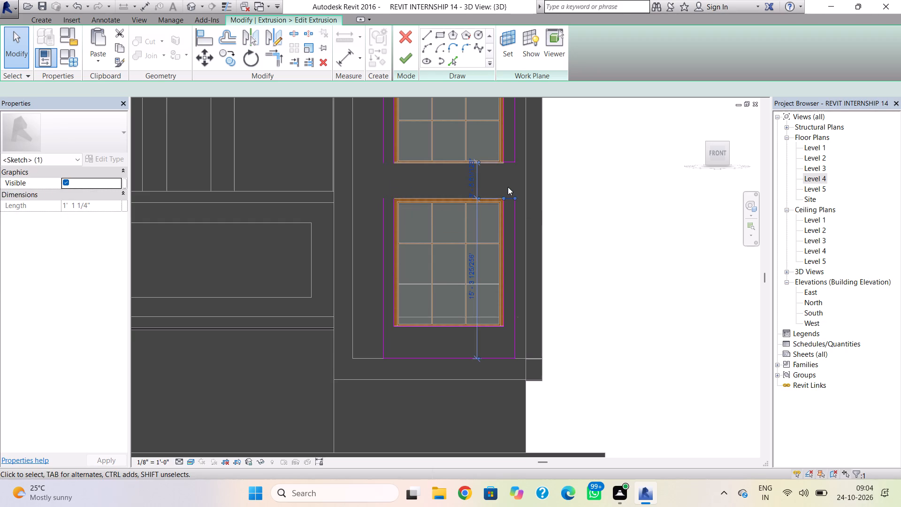
{"action": "key", "text": "Delete"}
{"action": "left_click", "coordinate": [508, 161]}
{"action": "key", "text": "Delete"}
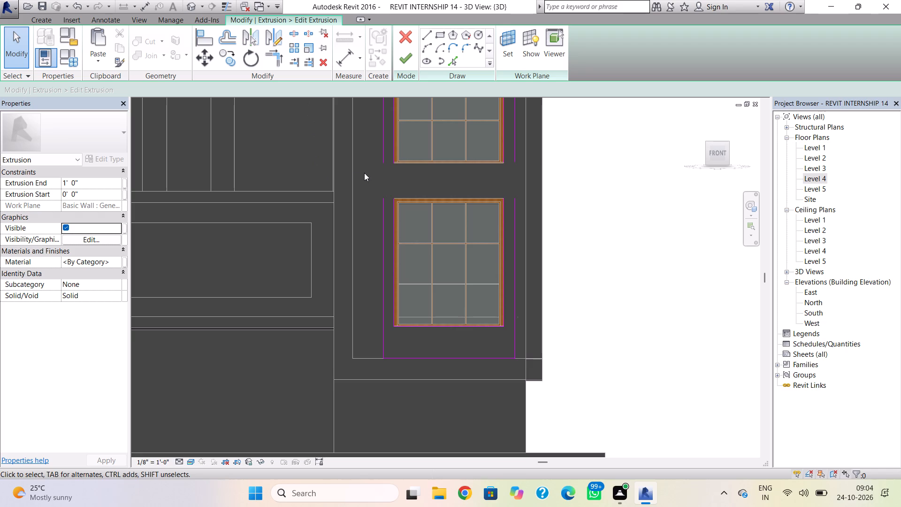
Sketch vertical lines across the gap between the two windows, joining the upper and lower outer sides on both left and right.
{"action": "scroll", "coordinate": [403, 155], "scroll_direction": "up", "scroll_amount": 3}
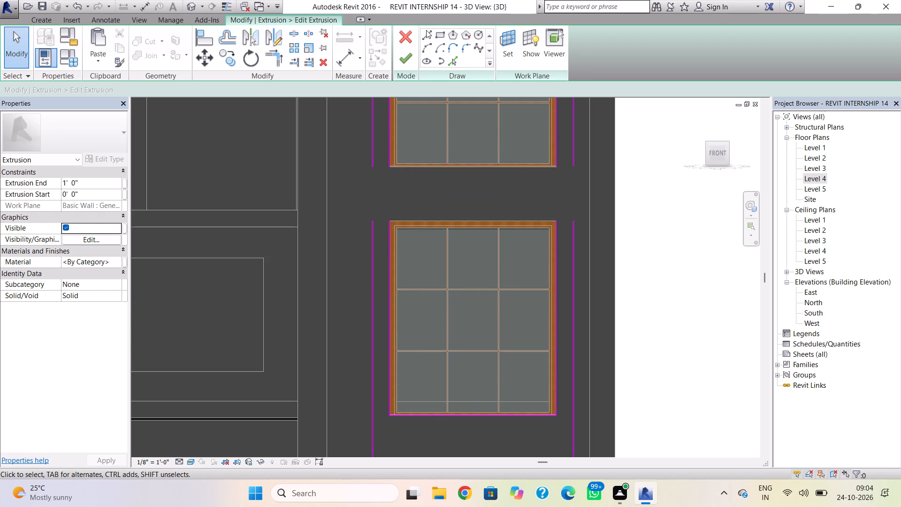
{"action": "left_click", "coordinate": [426, 30]}
{"action": "left_click", "coordinate": [373, 168]}
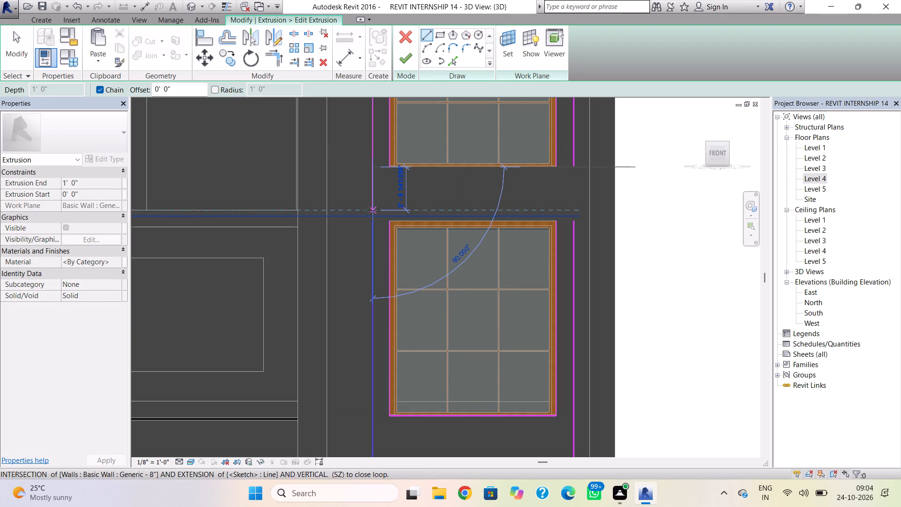
{"action": "left_click", "coordinate": [372, 213]}
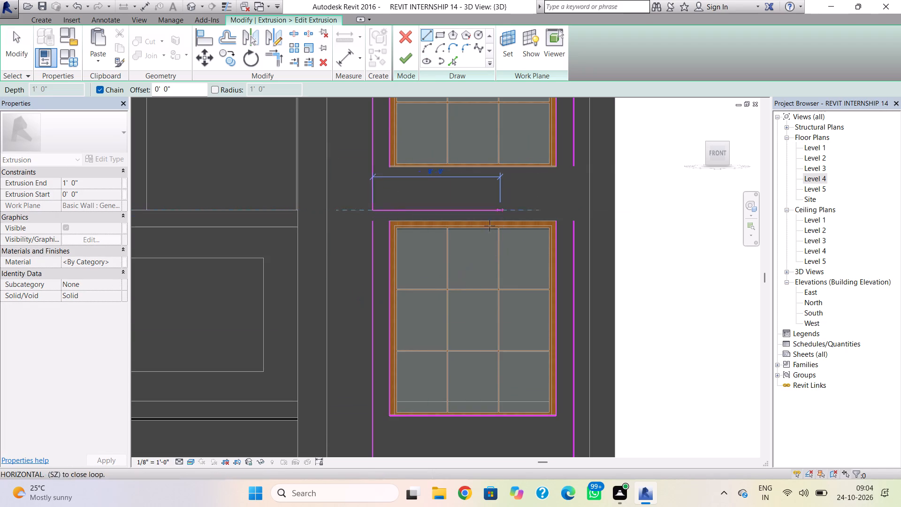
{"action": "left_click", "coordinate": [374, 223]}
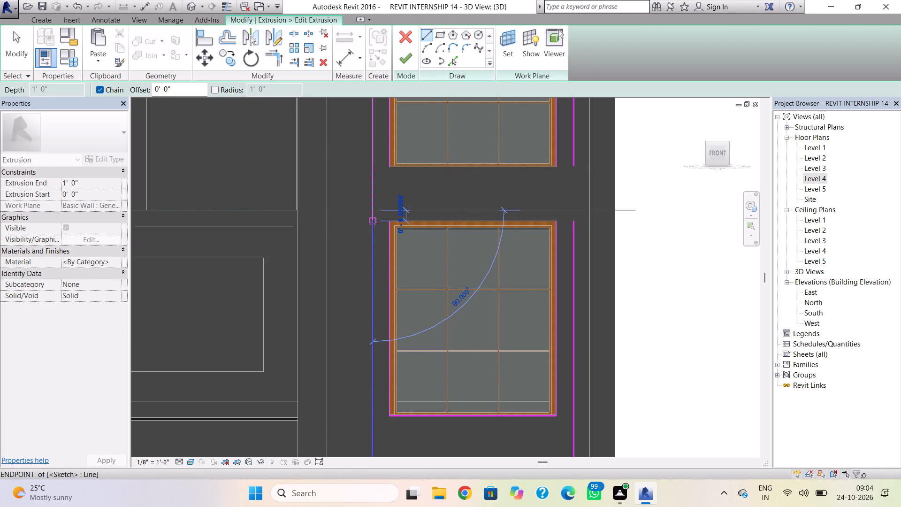
{"action": "key", "text": "Escape"}
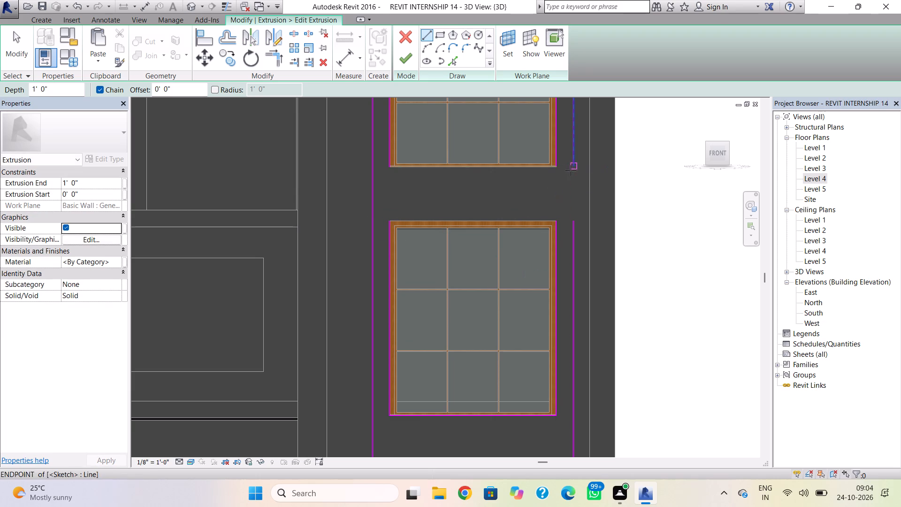
{"action": "left_click", "coordinate": [573, 165]}
{"action": "left_click", "coordinate": [576, 219]}
{"action": "key", "text": "Escape"}
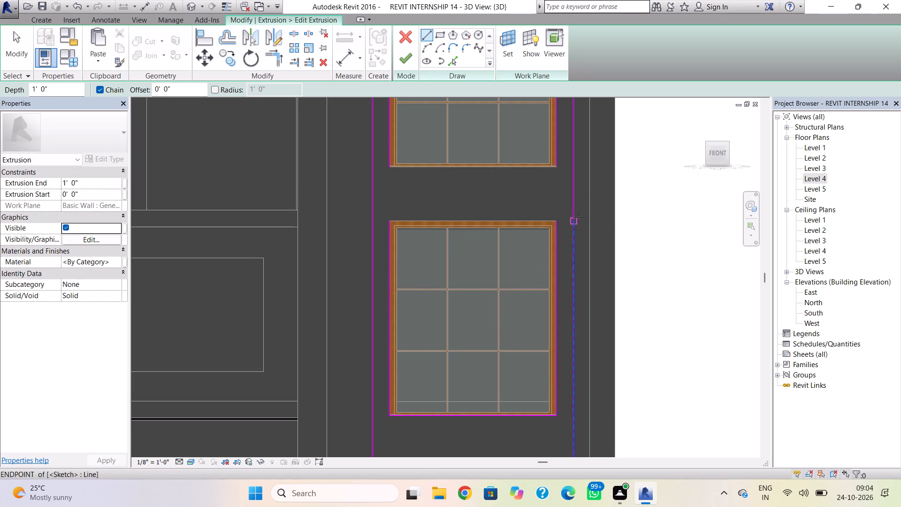
Sketch horizontal lines along the upper window's bottom edge and the lower window's top edge, each spanning between the outer sides.
{"action": "left_click", "coordinate": [377, 166]}
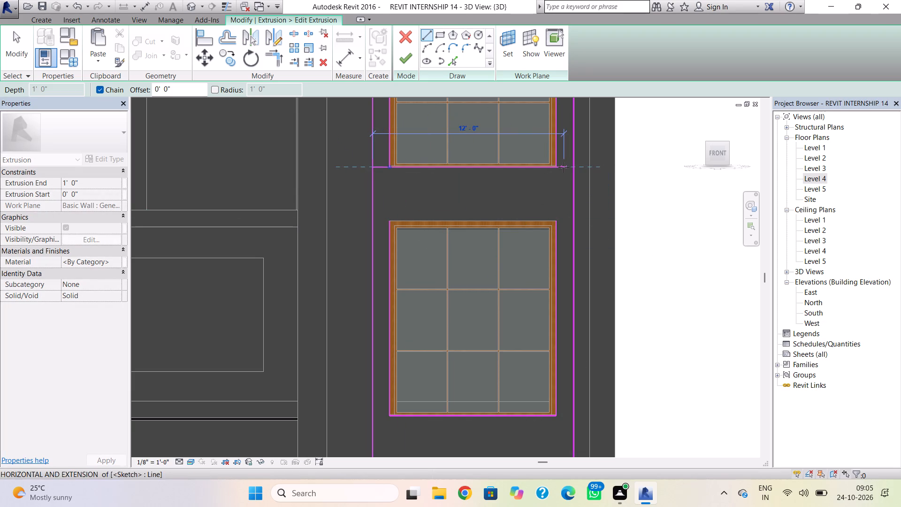
{"action": "left_click", "coordinate": [572, 168]}
{"action": "key", "text": "Escape"}
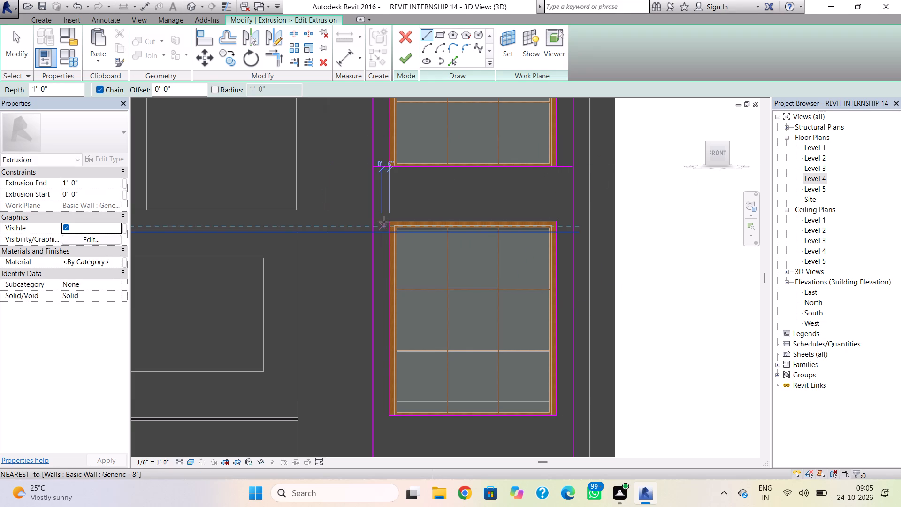
{"action": "scroll", "coordinate": [385, 218], "scroll_direction": "up", "scroll_amount": 4}
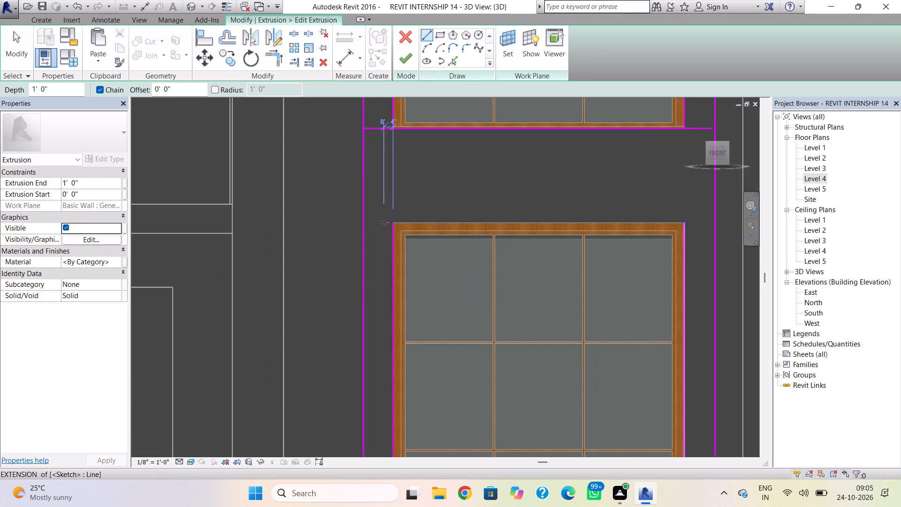
{"action": "left_click", "coordinate": [364, 222]}
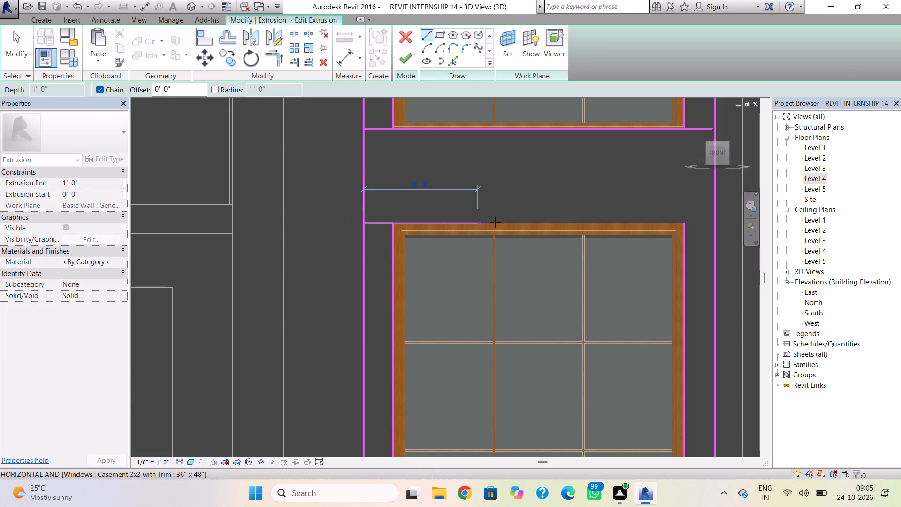
{"action": "left_click", "coordinate": [713, 226]}
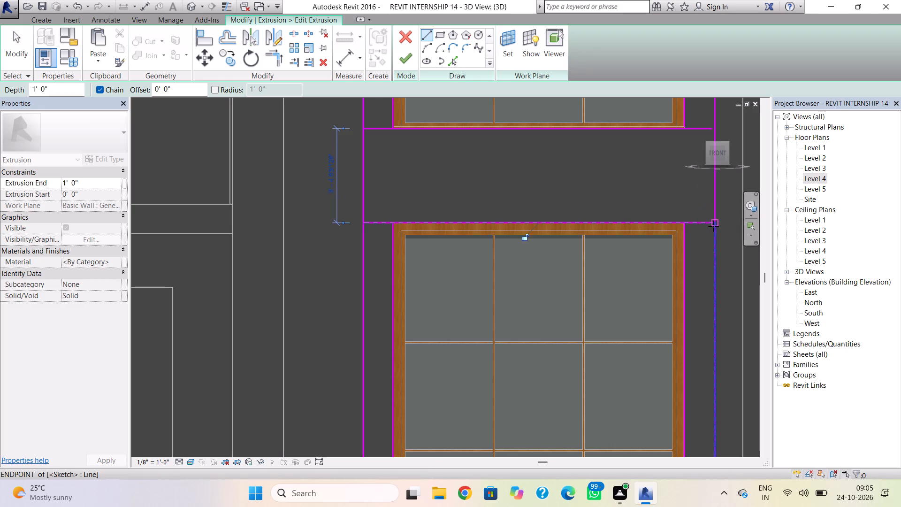
{"action": "key", "text": "Escape"}
{"action": "scroll", "coordinate": [515, 237], "scroll_direction": "down", "scroll_amount": 4}
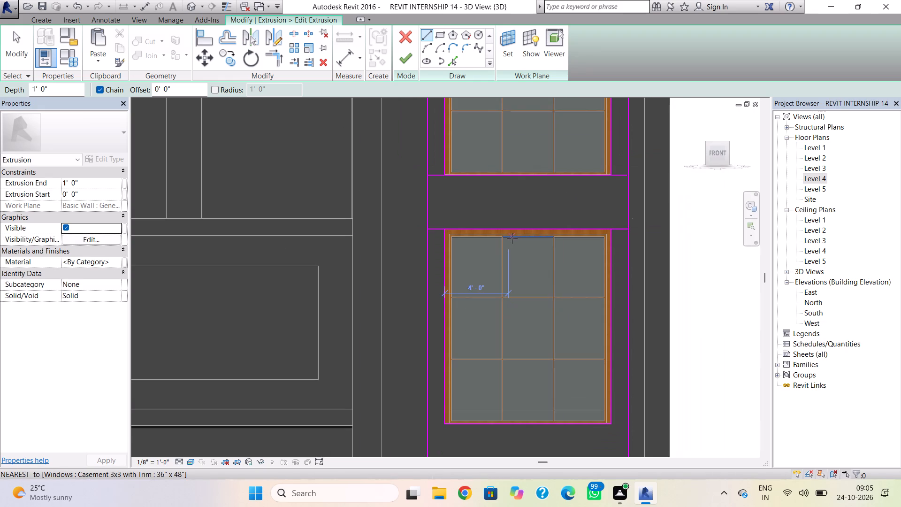
{"action": "key", "text": "Escape"}
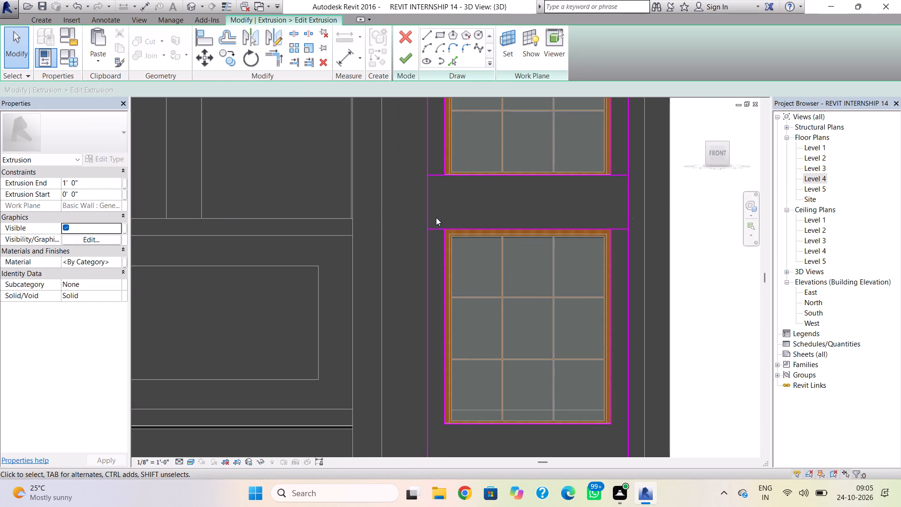
Shorten the left ends of both horizontal lines from the outer left side to the windows' left edges.
{"action": "left_click", "coordinate": [435, 174]}
{"action": "scroll", "coordinate": [434, 176], "scroll_direction": "up", "scroll_amount": 4}
{"action": "left_click_drag", "start_coordinate": [423, 176], "coordinate": [438, 174]}
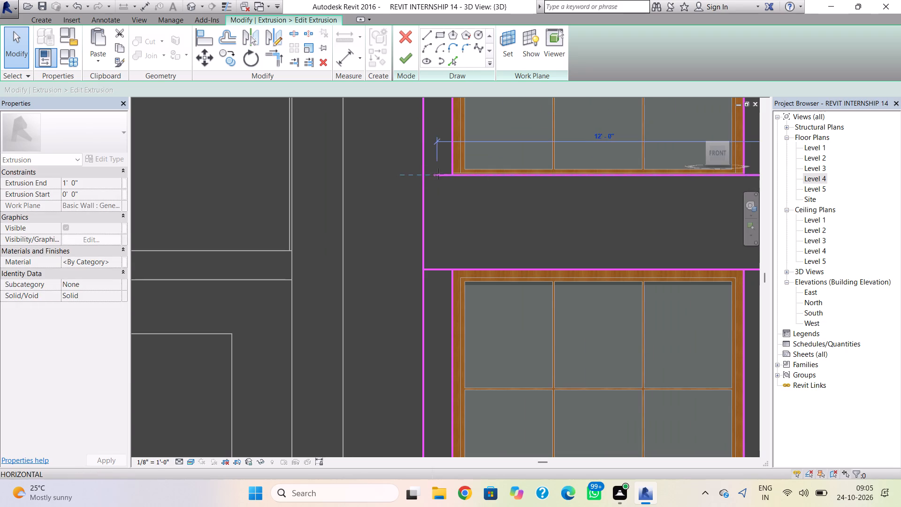
{"action": "left_click_drag", "start_coordinate": [438, 174], "coordinate": [451, 175]}
{"action": "left_click", "coordinate": [445, 268]}
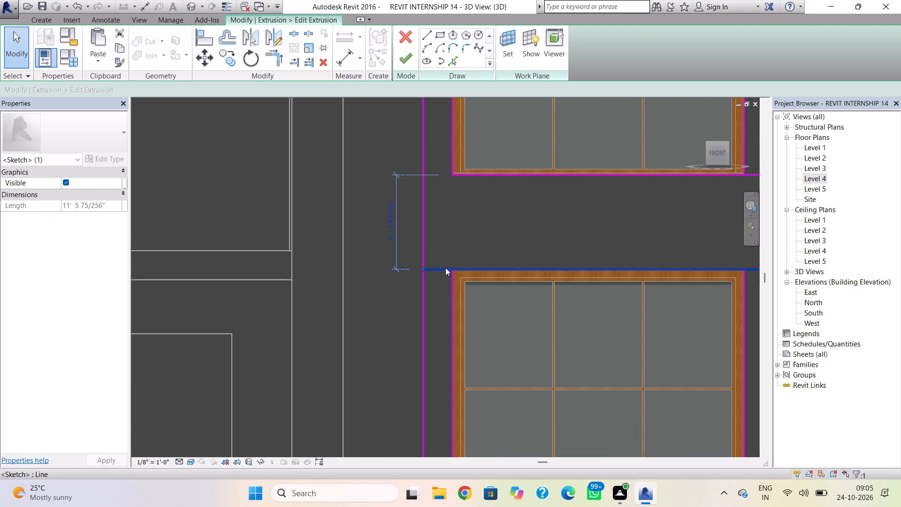
{"action": "left_click_drag", "start_coordinate": [421, 269], "coordinate": [449, 272]}
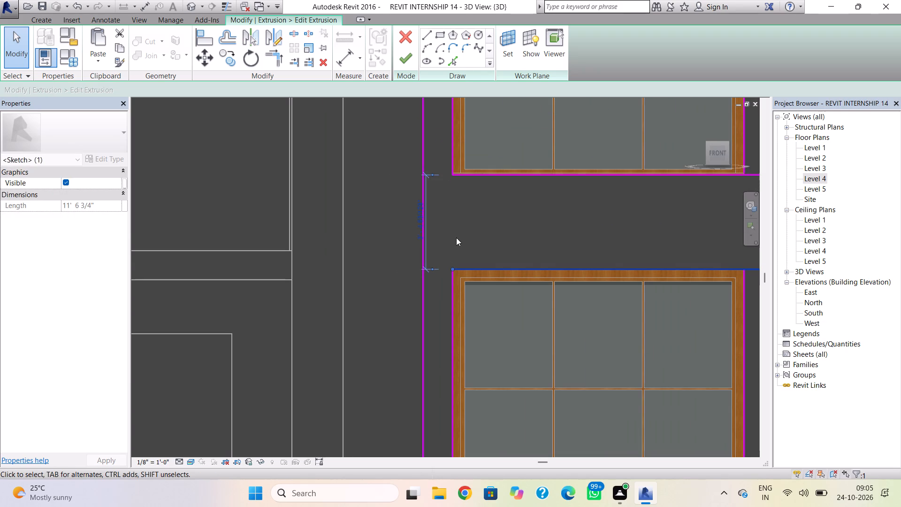
{"action": "left_click", "coordinate": [456, 235]}
Shorten the right ends of both horizontal lines to the windows' right edges, making each about 10' 5 1/2" long.
{"action": "scroll", "coordinate": [484, 236], "scroll_direction": "down", "scroll_amount": 1}
{"action": "middle_click_drag", "start_coordinate": [484, 238], "coordinate": [344, 252]}
{"action": "scroll", "coordinate": [343, 252], "scroll_direction": "down", "scroll_amount": 1}
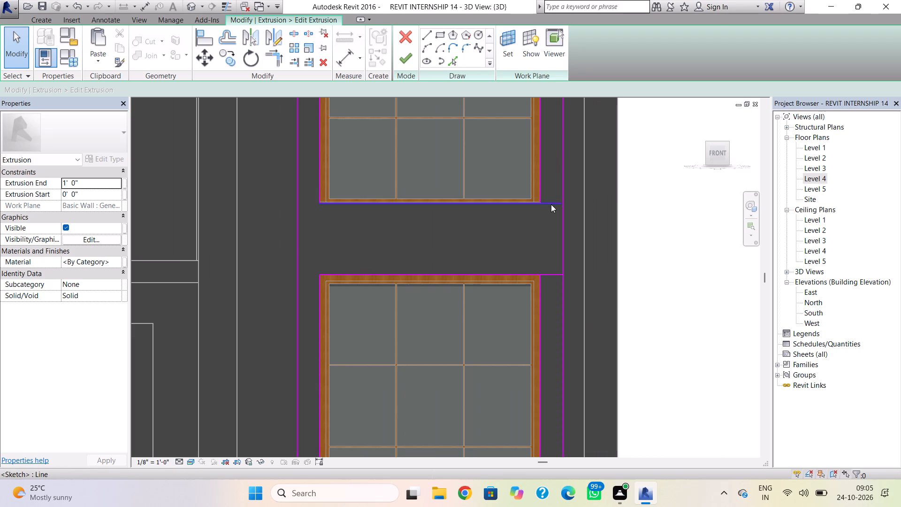
{"action": "scroll", "coordinate": [553, 204], "scroll_direction": "up", "scroll_amount": 4}
{"action": "left_click", "coordinate": [565, 201]}
{"action": "left_click_drag", "start_coordinate": [568, 202], "coordinate": [563, 203]}
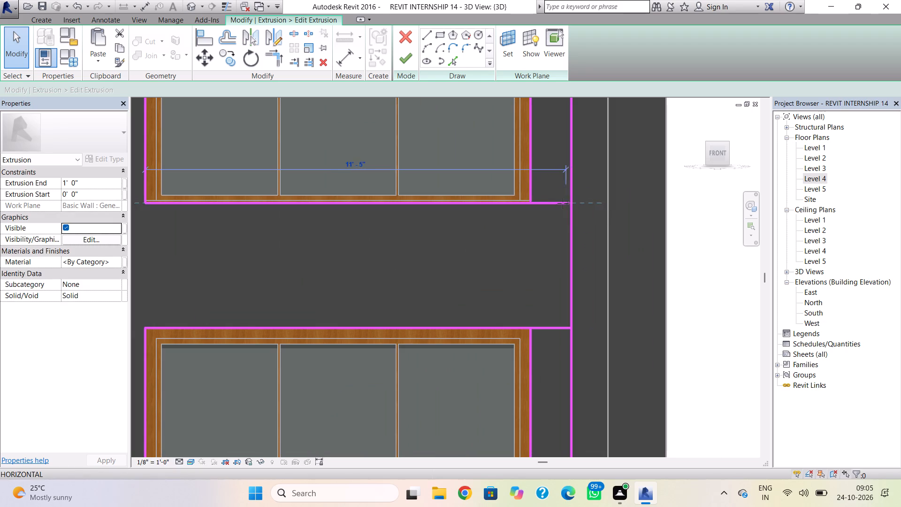
{"action": "left_click_drag", "start_coordinate": [563, 203], "coordinate": [533, 205]}
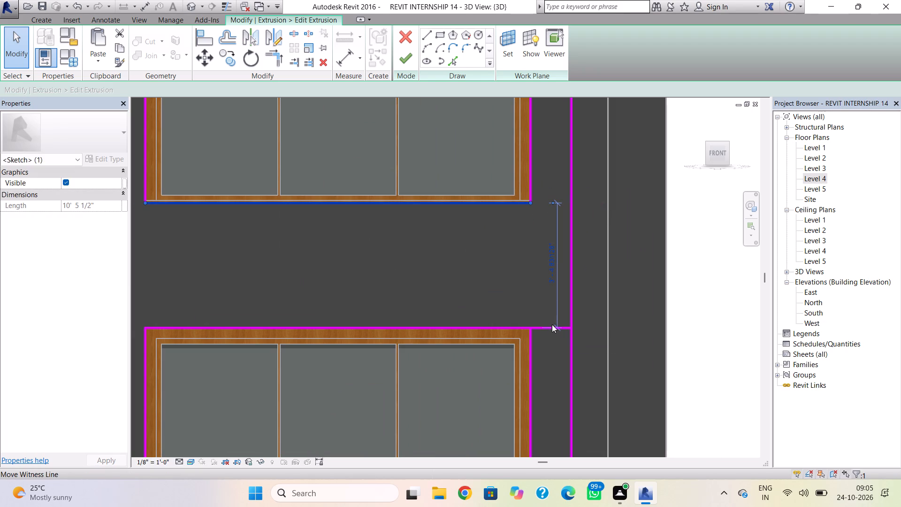
{"action": "key", "text": "Escape"}
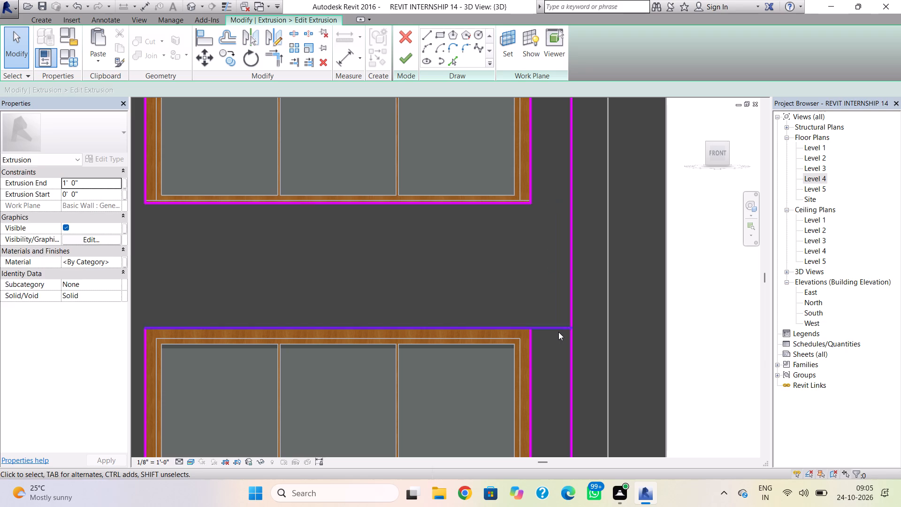
{"action": "left_click", "coordinate": [559, 330]}
{"action": "left_click_drag", "start_coordinate": [570, 328], "coordinate": [536, 330]}
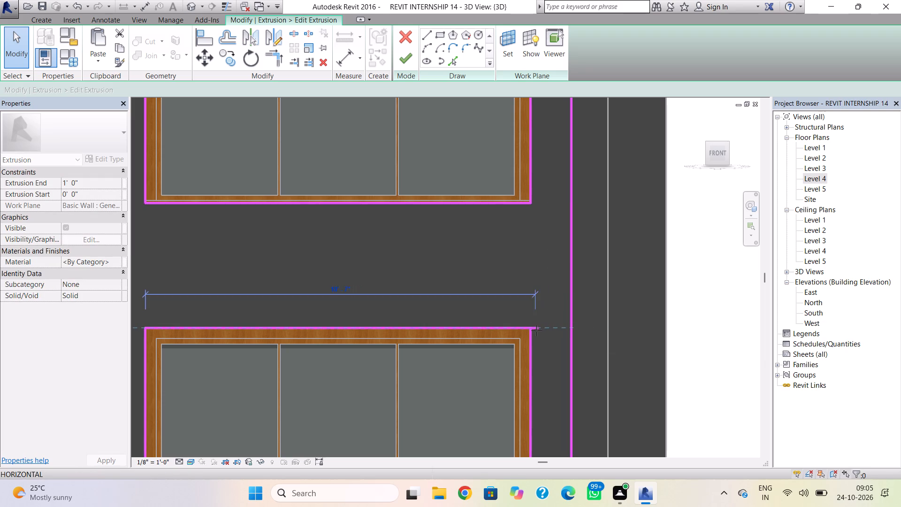
{"action": "left_click_drag", "start_coordinate": [536, 330], "coordinate": [531, 331]}
{"action": "left_click", "coordinate": [552, 303]}
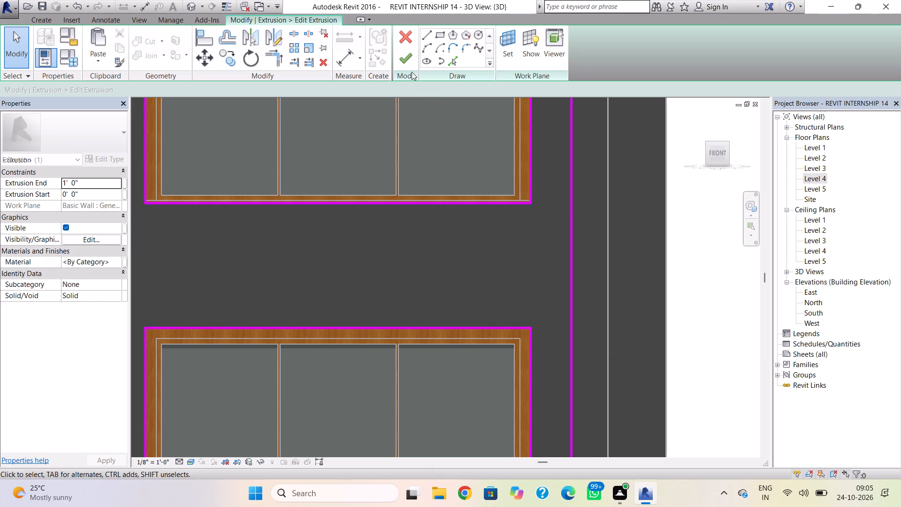
Finish the edited extrusion sketch as one surround with openings for both windows, and deselect it.
{"action": "left_click", "coordinate": [405, 53]}
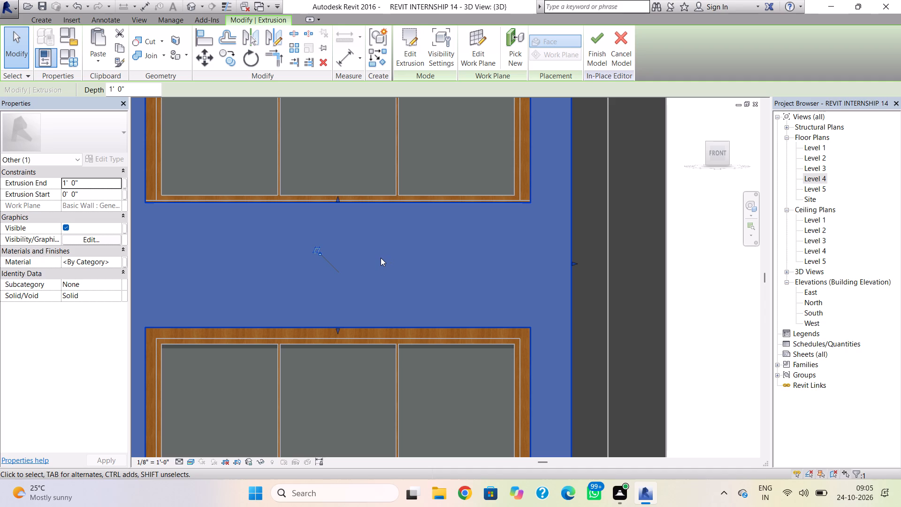
{"action": "scroll", "coordinate": [382, 258], "scroll_direction": "down", "scroll_amount": 5}
{"action": "key", "text": "Escape"}
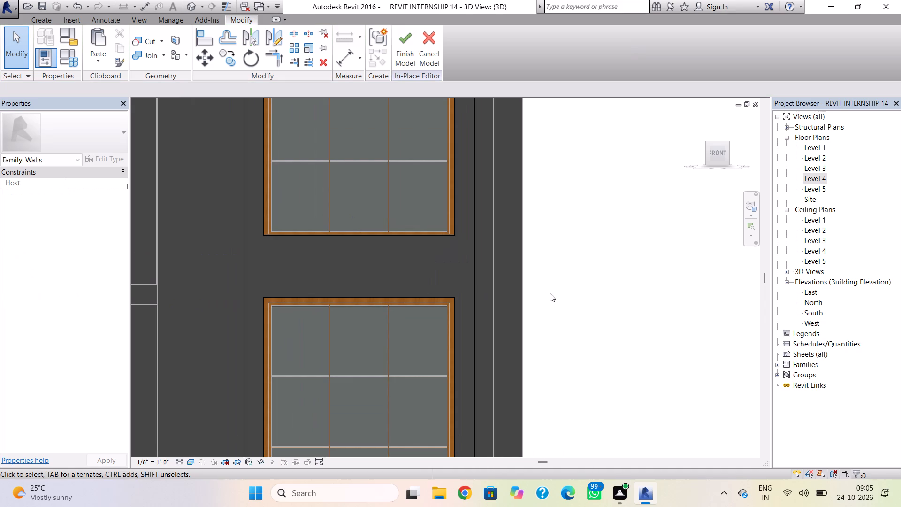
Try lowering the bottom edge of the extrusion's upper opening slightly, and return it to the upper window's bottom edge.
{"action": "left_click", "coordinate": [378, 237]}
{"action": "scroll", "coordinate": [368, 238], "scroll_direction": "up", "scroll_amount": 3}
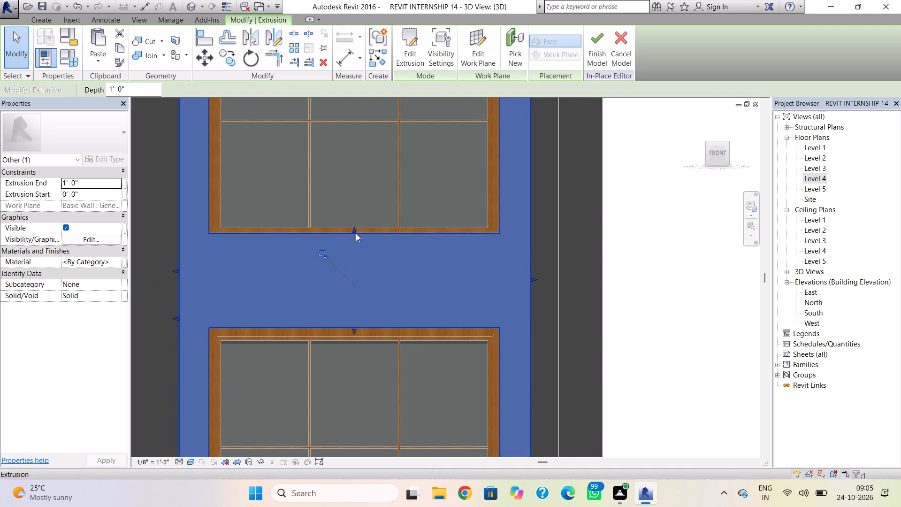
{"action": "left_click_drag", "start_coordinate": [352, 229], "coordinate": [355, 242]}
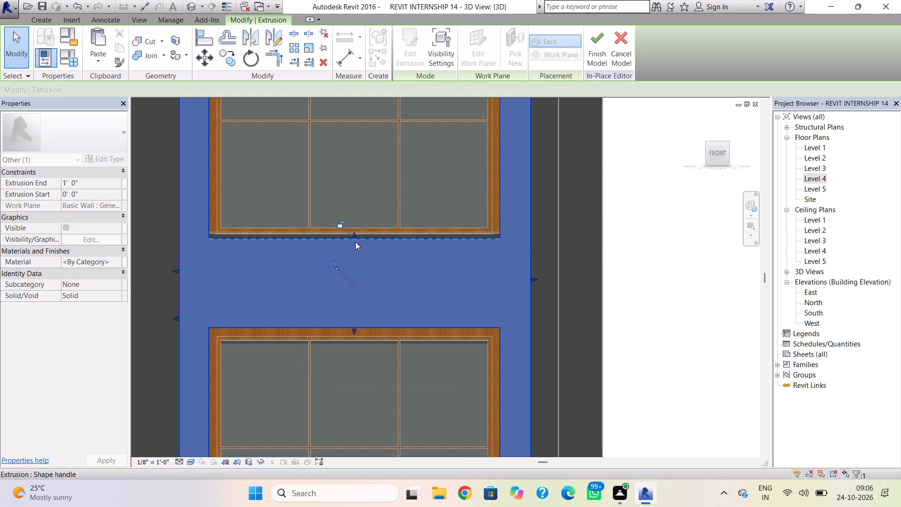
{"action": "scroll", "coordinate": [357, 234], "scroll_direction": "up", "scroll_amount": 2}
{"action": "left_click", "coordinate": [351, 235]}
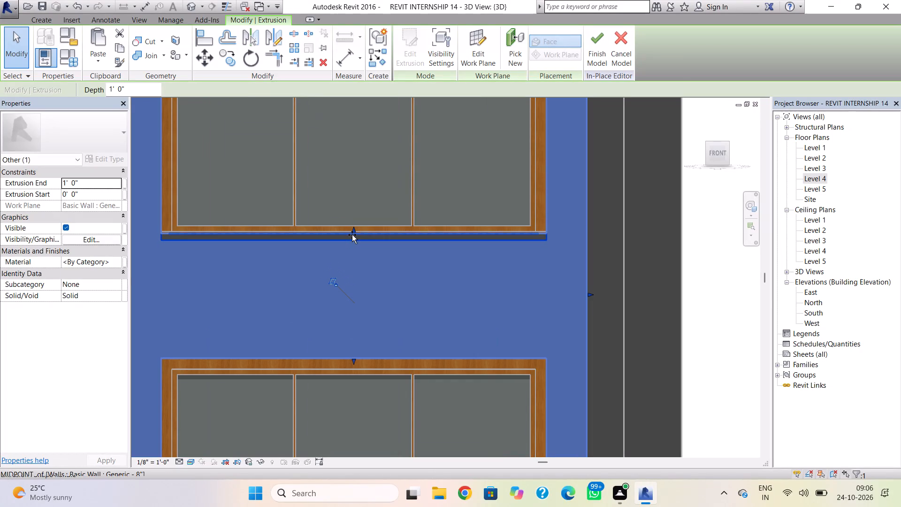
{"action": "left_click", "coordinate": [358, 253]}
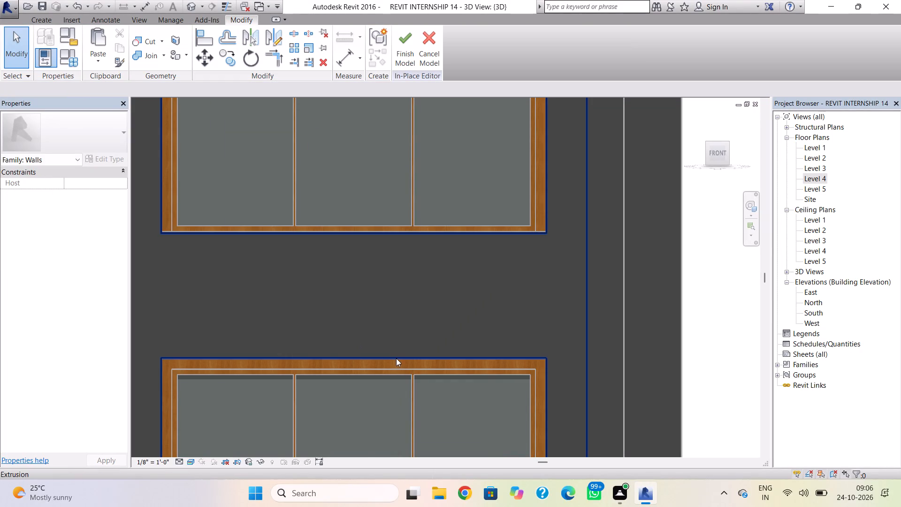
Shift the front and back faces of the window surround extrusion slightly back, setting its start at -0' 4" and end at about 0' 5 7/8".
{"action": "scroll", "coordinate": [463, 353], "scroll_direction": "down", "scroll_amount": 8}
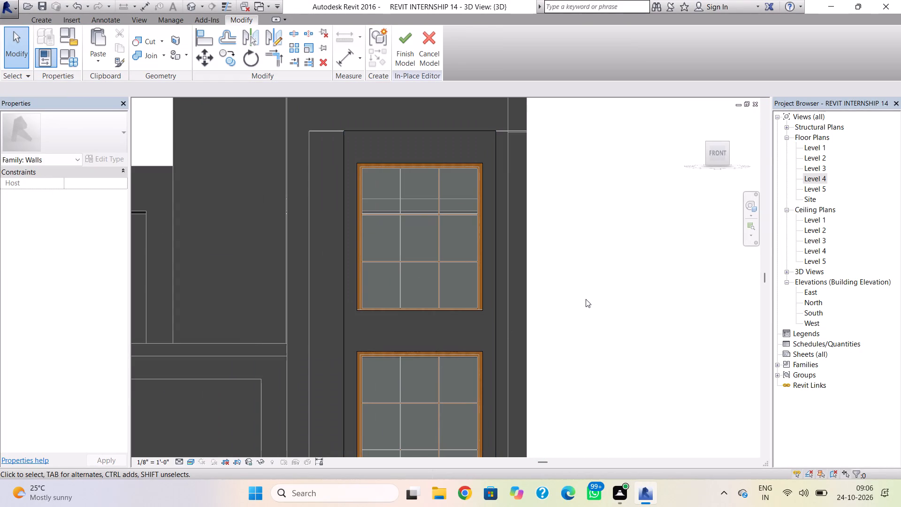
{"action": "left_click", "coordinate": [586, 299]}
{"action": "key", "text": "Escape"}
{"action": "right_click_drag", "start_coordinate": [497, 315], "coordinate": [594, 314], "text": "shift"}
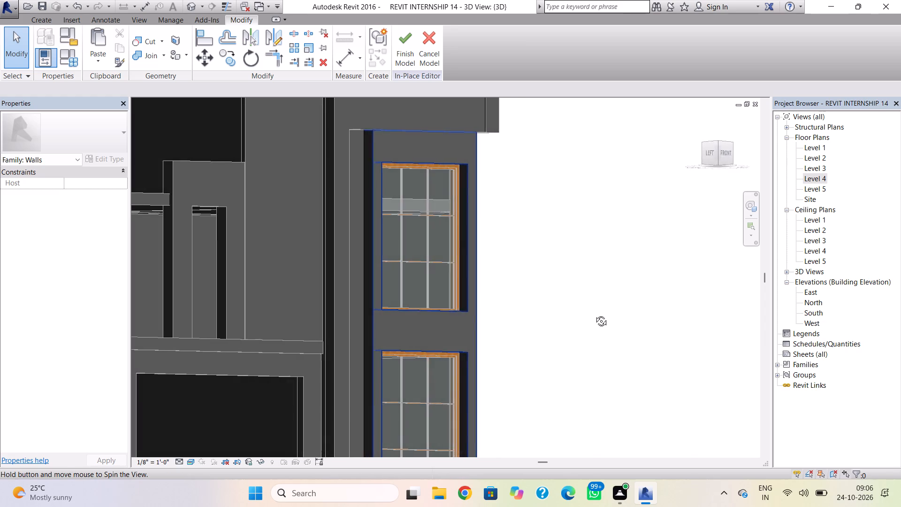
{"action": "right_click_drag", "start_coordinate": [594, 314], "coordinate": [586, 343], "text": "shift"}
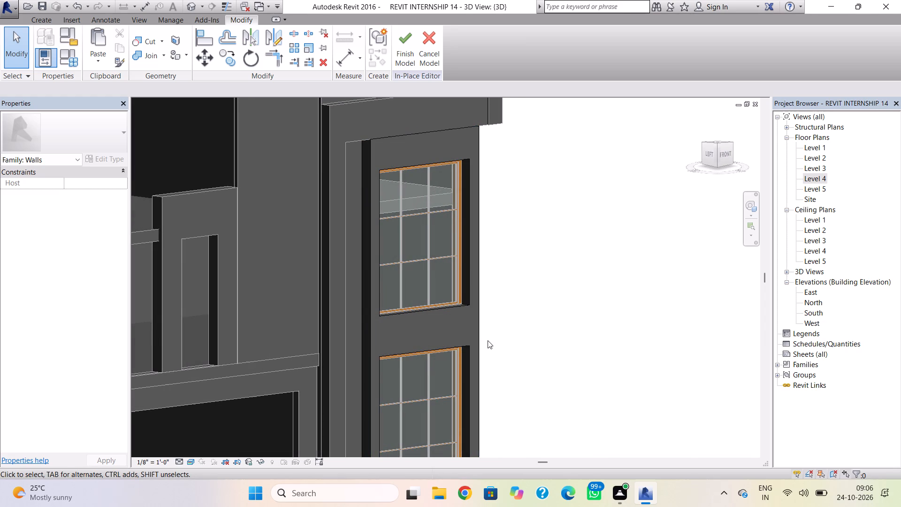
{"action": "left_click", "coordinate": [462, 307]}
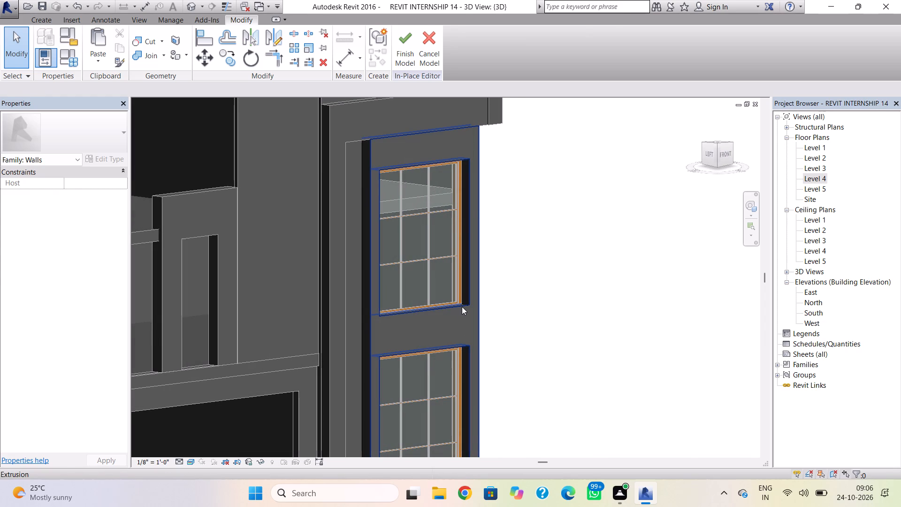
{"action": "scroll", "coordinate": [414, 324], "scroll_direction": "up", "scroll_amount": 4}
{"action": "left_click_drag", "start_coordinate": [417, 332], "coordinate": [411, 329]}
{"action": "left_click_drag", "start_coordinate": [439, 333], "coordinate": [427, 326]}
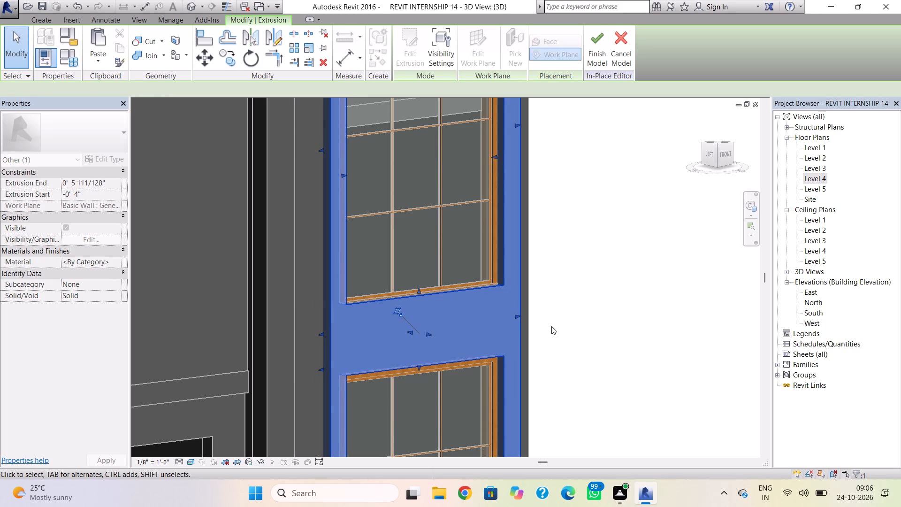
{"action": "left_click", "coordinate": [553, 326]}
Finish the in-place wall model of the window surround.
{"action": "scroll", "coordinate": [512, 334], "scroll_direction": "down", "scroll_amount": 4}
{"action": "right_click_drag", "start_coordinate": [556, 324], "coordinate": [489, 330], "text": "shift"}
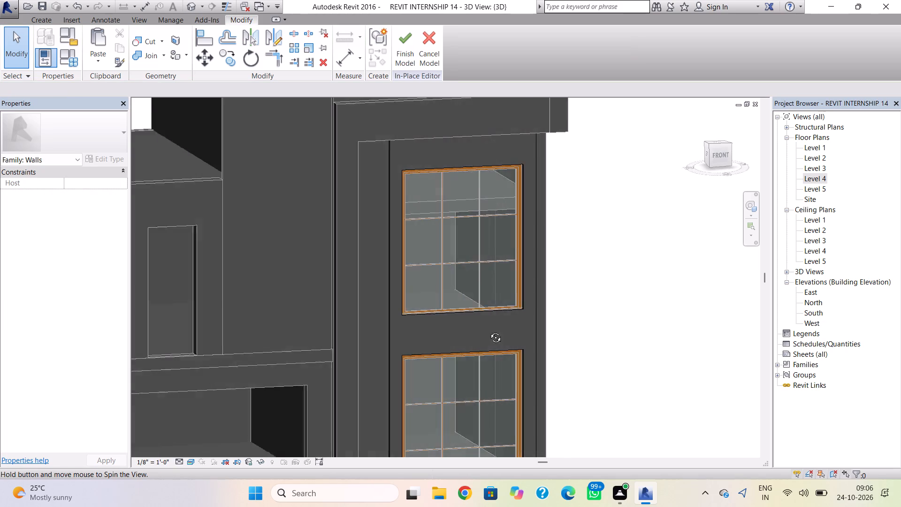
{"action": "right_click_drag", "start_coordinate": [489, 330], "coordinate": [486, 330], "text": "shift"}
{"action": "right_click_drag", "start_coordinate": [605, 286], "coordinate": [588, 288], "text": "shift"}
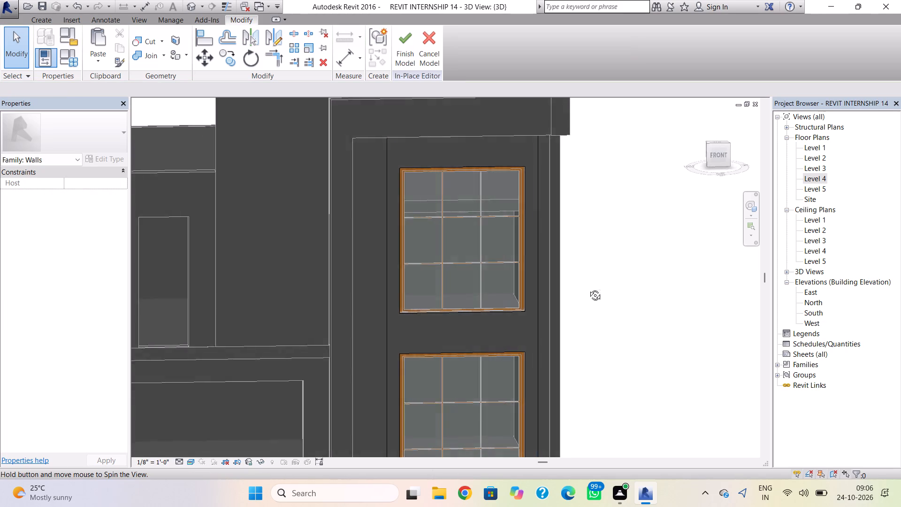
{"action": "right_click_drag", "start_coordinate": [588, 288], "coordinate": [484, 270], "text": "shift"}
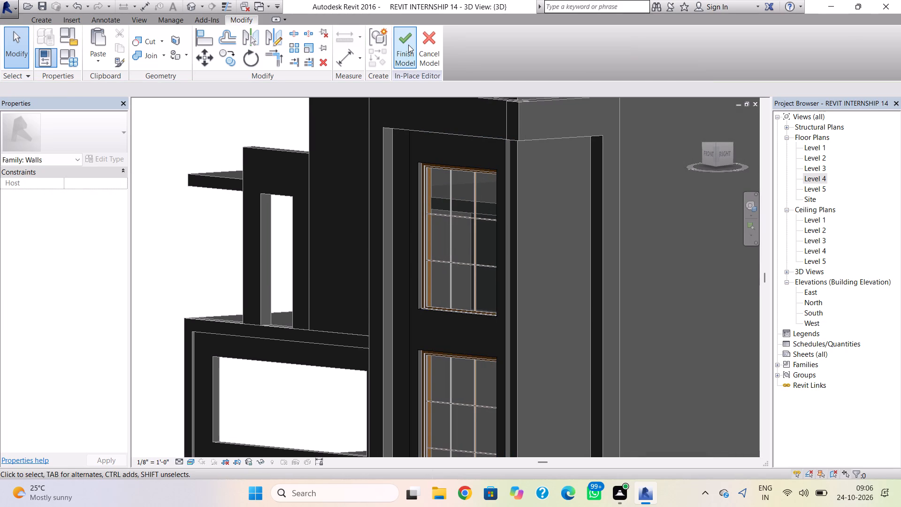
{"action": "left_click", "coordinate": [408, 45]}
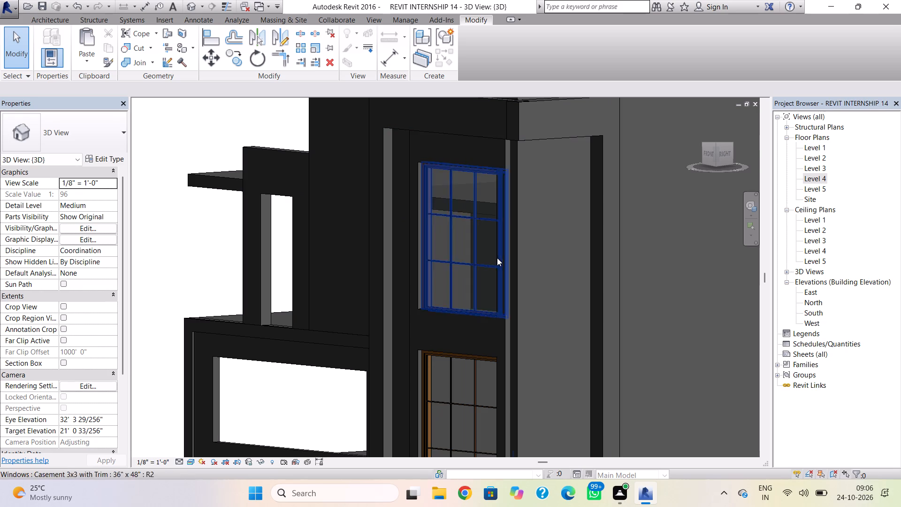
Shift the finished surround's front and back faces slightly further back toward the building, and deselect it.
{"action": "left_click", "coordinate": [510, 279]}
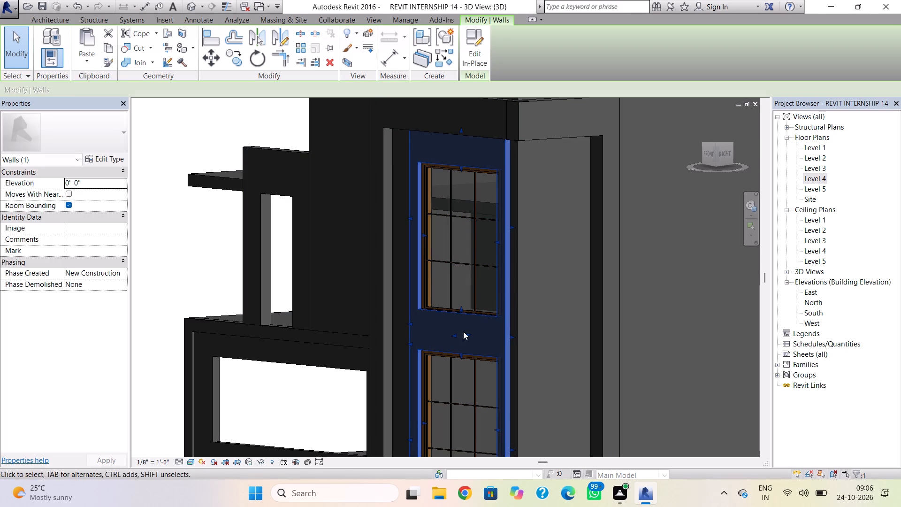
{"action": "right_click_drag", "start_coordinate": [458, 341], "coordinate": [675, 350], "text": "shift"}
{"action": "scroll", "coordinate": [444, 329], "scroll_direction": "up", "scroll_amount": 3}
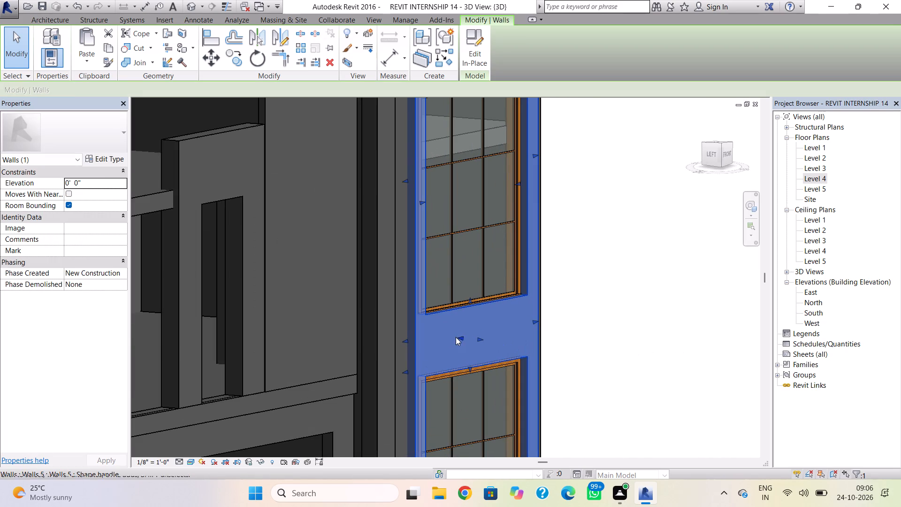
{"action": "left_click_drag", "start_coordinate": [460, 338], "coordinate": [454, 334]}
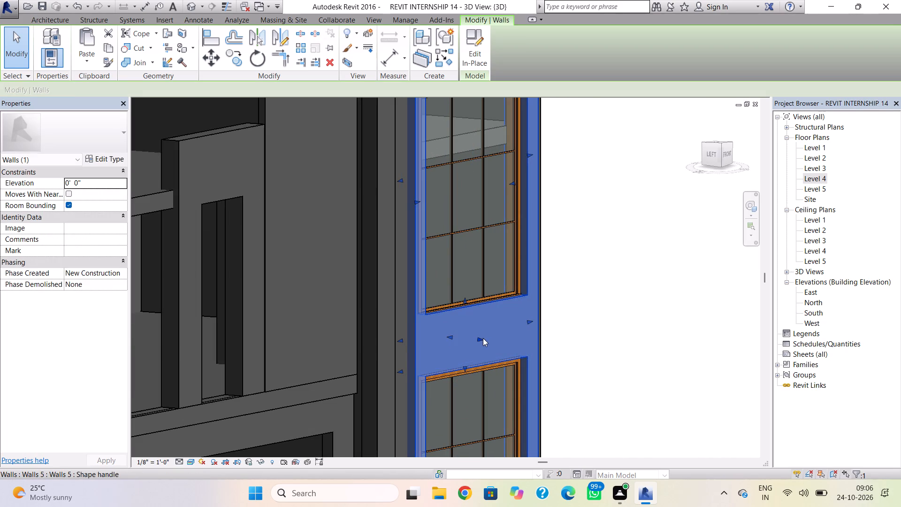
{"action": "left_click_drag", "start_coordinate": [483, 338], "coordinate": [477, 334]}
{"action": "key", "text": "Escape"}
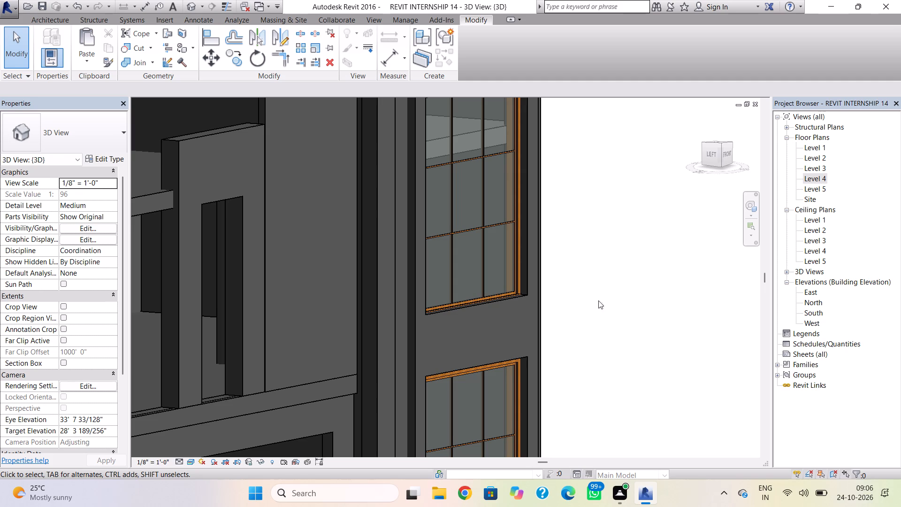
Start placing Casement 3x3 with Trim windows of type 36" x 48", and set the type's width to 5' 0".
{"action": "right_click_drag", "start_coordinate": [682, 296], "coordinate": [549, 307], "text": "shift"}
{"action": "scroll", "coordinate": [622, 295], "scroll_direction": "down", "scroll_amount": 4}
{"action": "scroll", "coordinate": [622, 295], "scroll_direction": "up", "scroll_amount": 1}
{"action": "right_click_drag", "start_coordinate": [622, 295], "coordinate": [601, 293], "text": "shift"}
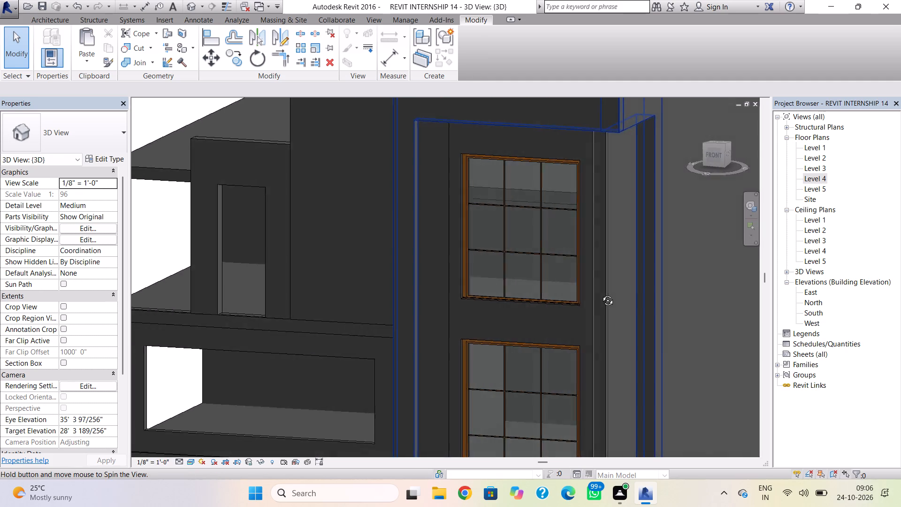
{"action": "right_click_drag", "start_coordinate": [601, 293], "coordinate": [553, 284], "text": "shift"}
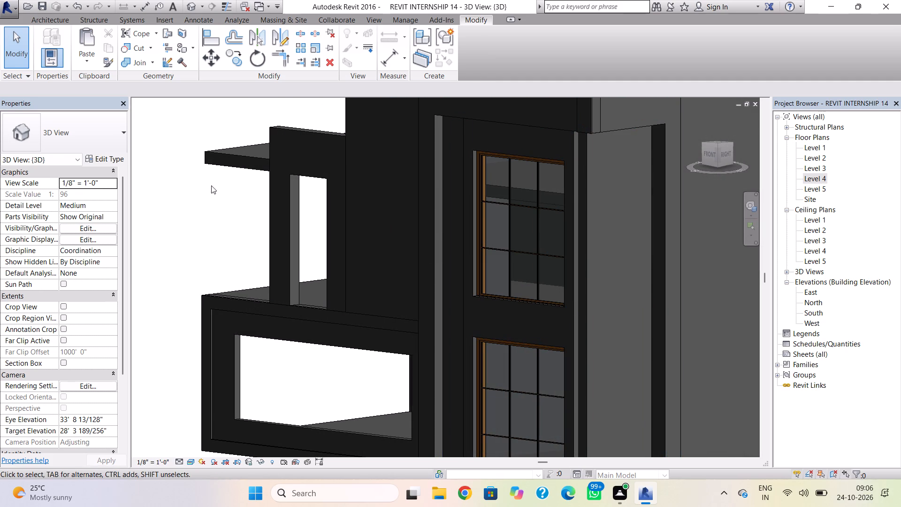
{"action": "left_click", "coordinate": [65, 16]}
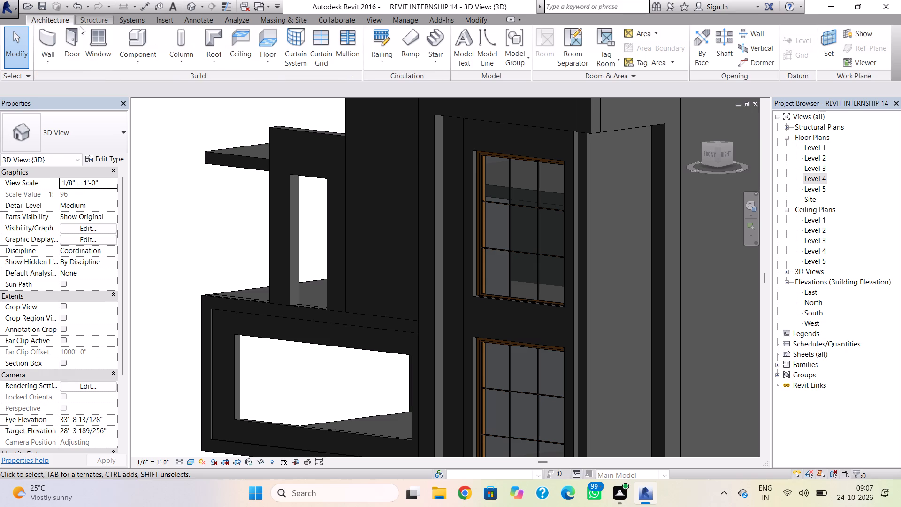
{"action": "left_click", "coordinate": [95, 40]}
{"action": "left_click", "coordinate": [83, 123]}
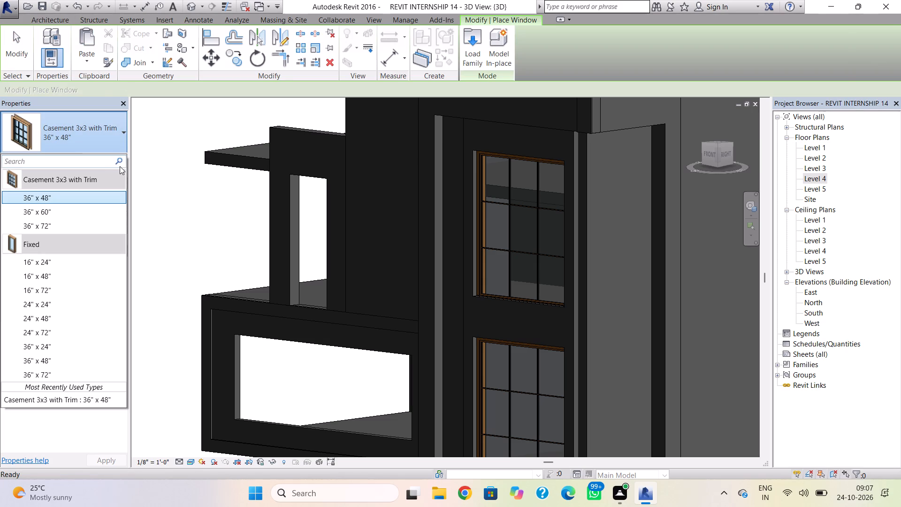
{"action": "left_click", "coordinate": [91, 143]}
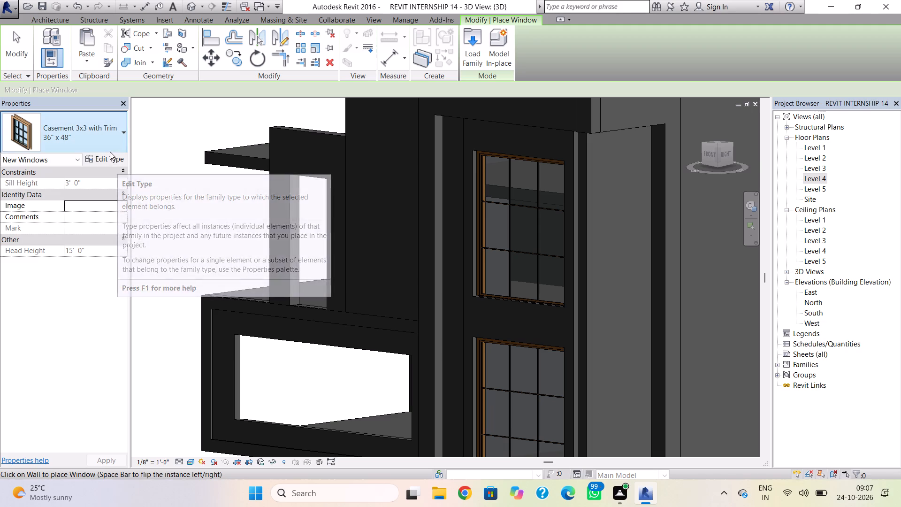
{"action": "left_click", "coordinate": [108, 156]}
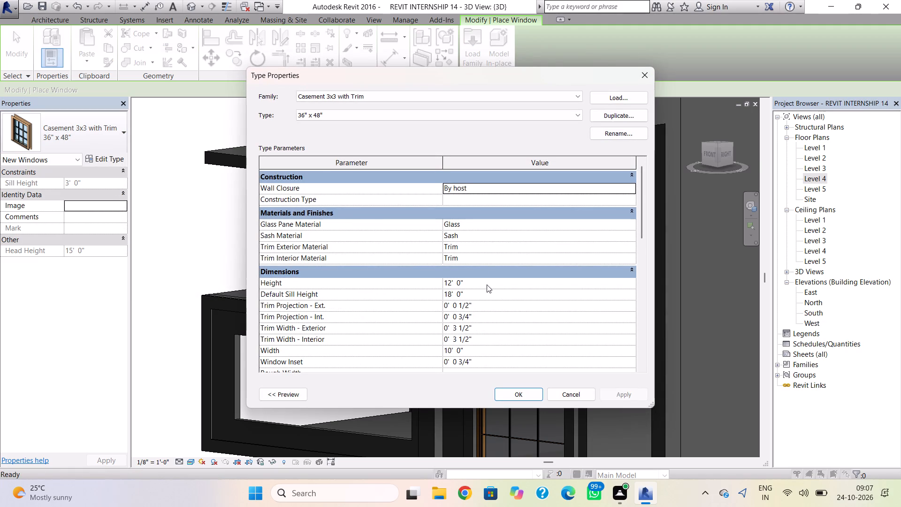
{"action": "scroll", "coordinate": [478, 296], "scroll_direction": "down", "scroll_amount": 4}
{"action": "left_click", "coordinate": [483, 240]}
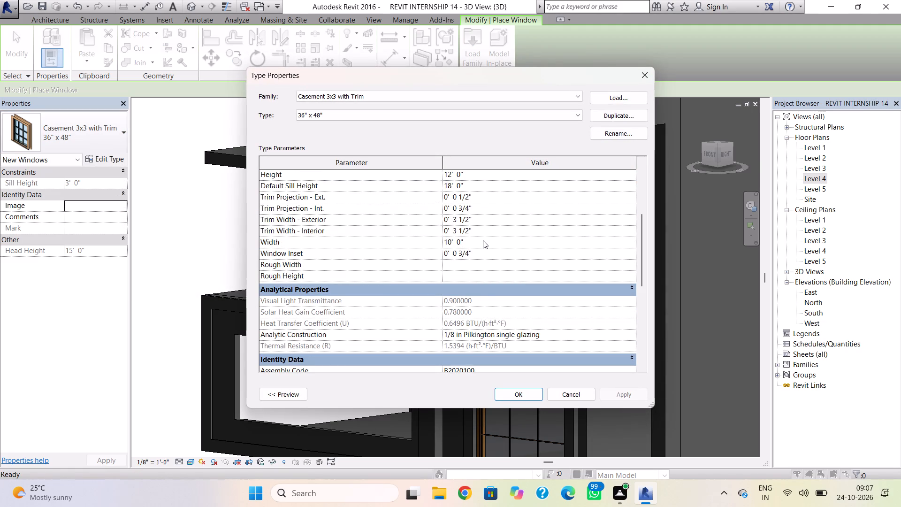
{"action": "key", "text": "BackSpace"}
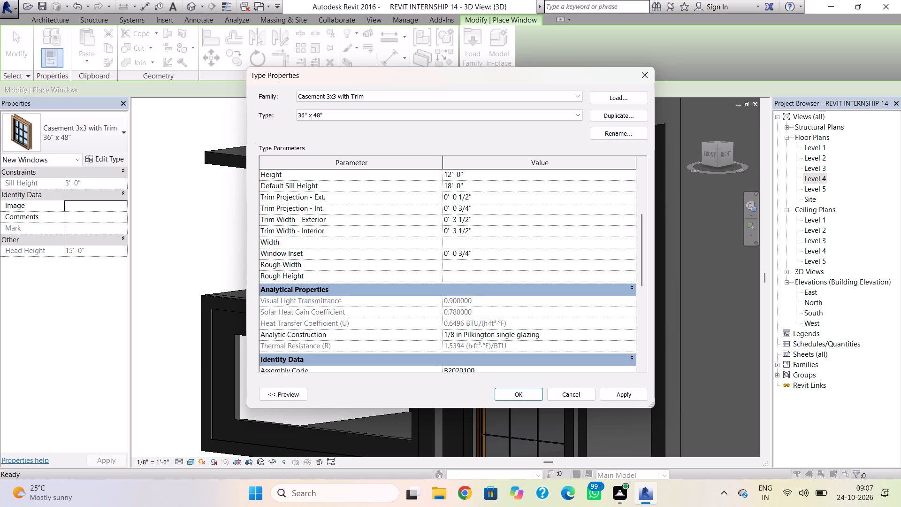
{"action": "type", "text": "5'"}
{"action": "key", "text": "Return"}
{"action": "left_click", "coordinate": [526, 402]}
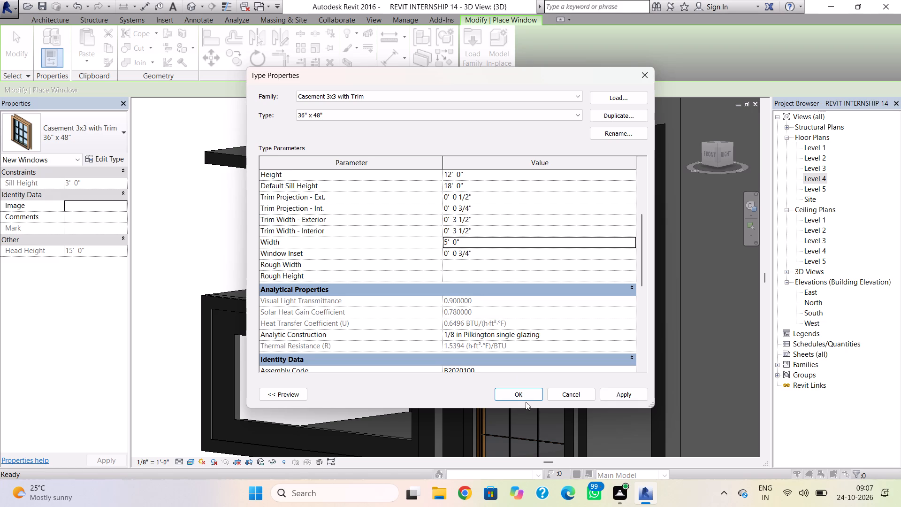
{"action": "left_click", "coordinate": [529, 398]}
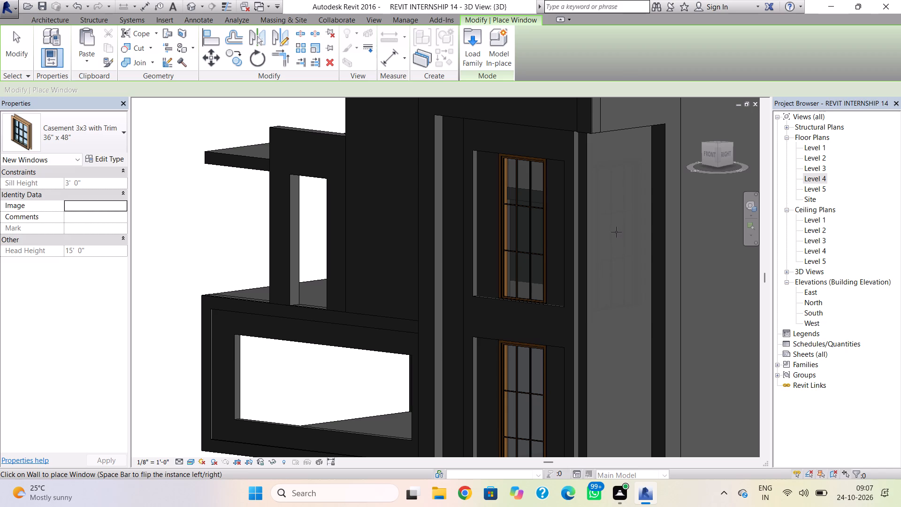
Place two casement windows, one above the other, on the narrow right side wall of the projecting bay.
{"action": "left_click", "coordinate": [616, 230]}
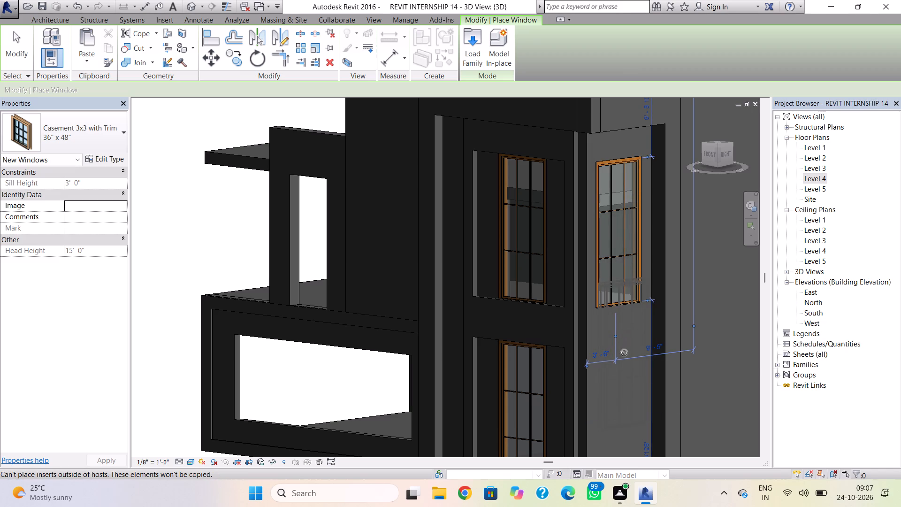
{"action": "key", "text": "Escape"}
{"action": "scroll", "coordinate": [615, 372], "scroll_direction": "down", "scroll_amount": 2}
{"action": "middle_click_drag", "start_coordinate": [613, 369], "coordinate": [580, 286]}
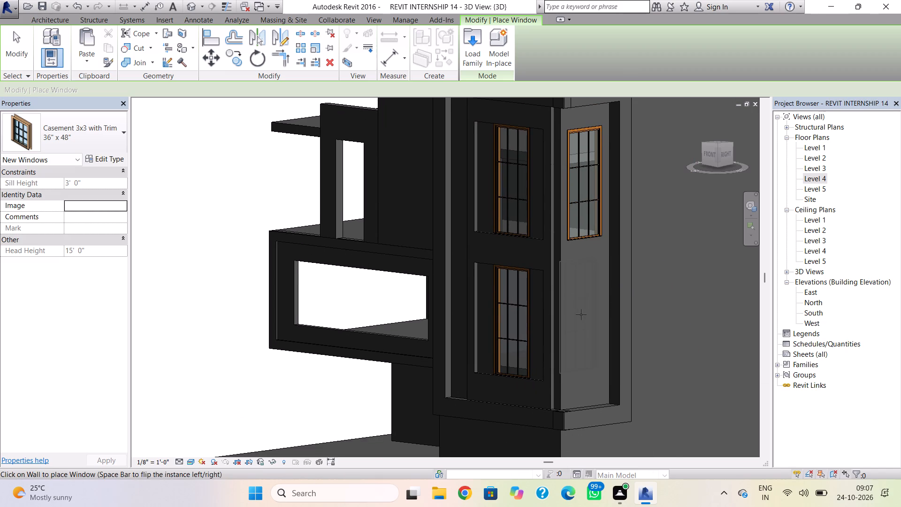
{"action": "left_click", "coordinate": [585, 323]}
{"action": "key", "text": "Escape"}
{"action": "key", "text": "Escape"}
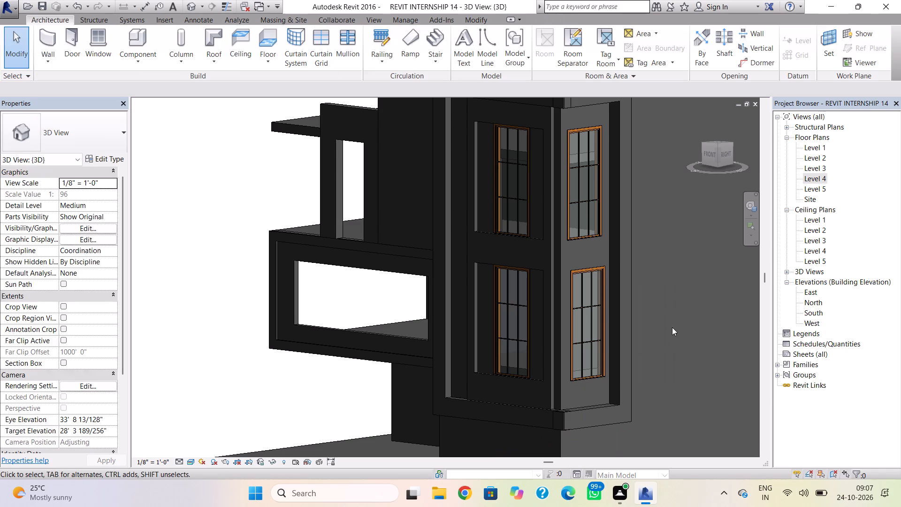
In the Right view, nudge the lower side window toward the front until it lines up beneath the upper one.
{"action": "left_click", "coordinate": [725, 157]}
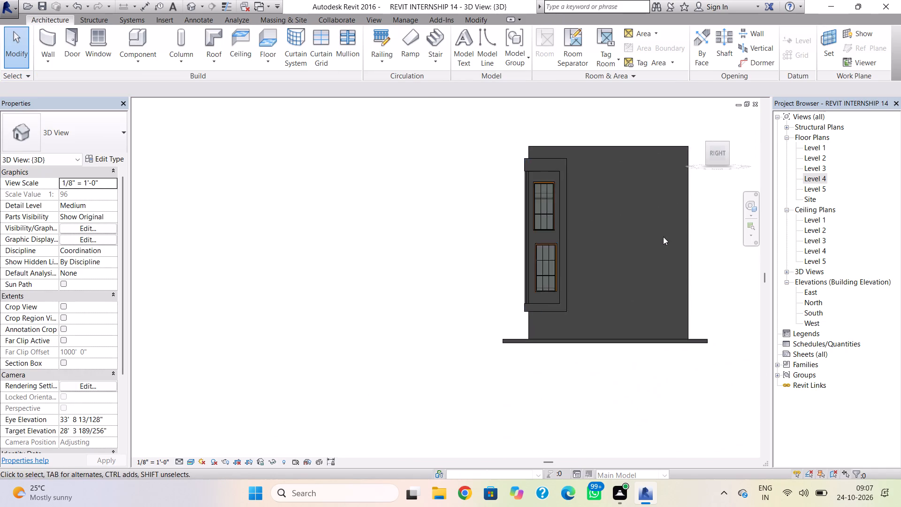
{"action": "scroll", "coordinate": [663, 237], "scroll_direction": "up", "scroll_amount": 3}
{"action": "scroll", "coordinate": [421, 302], "scroll_direction": "up", "scroll_amount": 4}
{"action": "middle_click_drag", "start_coordinate": [412, 303], "coordinate": [450, 289]}
{"action": "key", "text": "Escape"}
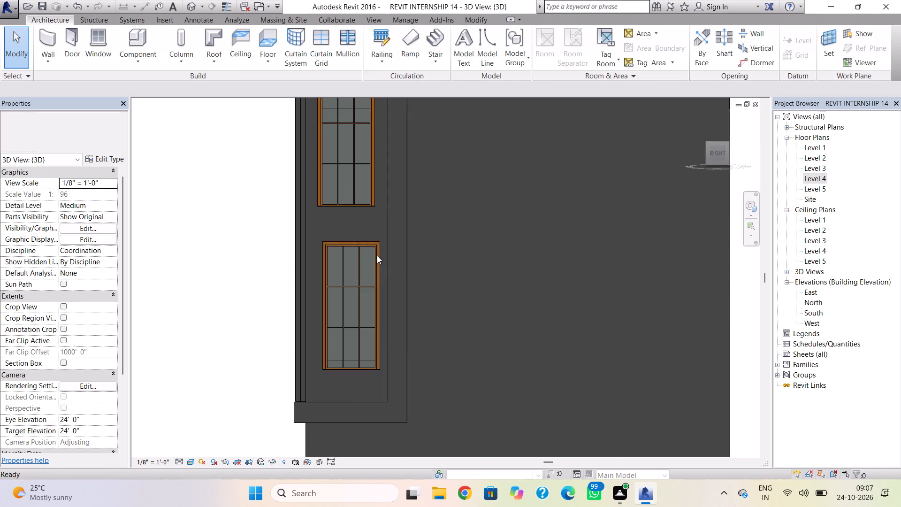
{"action": "left_click", "coordinate": [377, 255]}
{"action": "key", "text": "Left"}
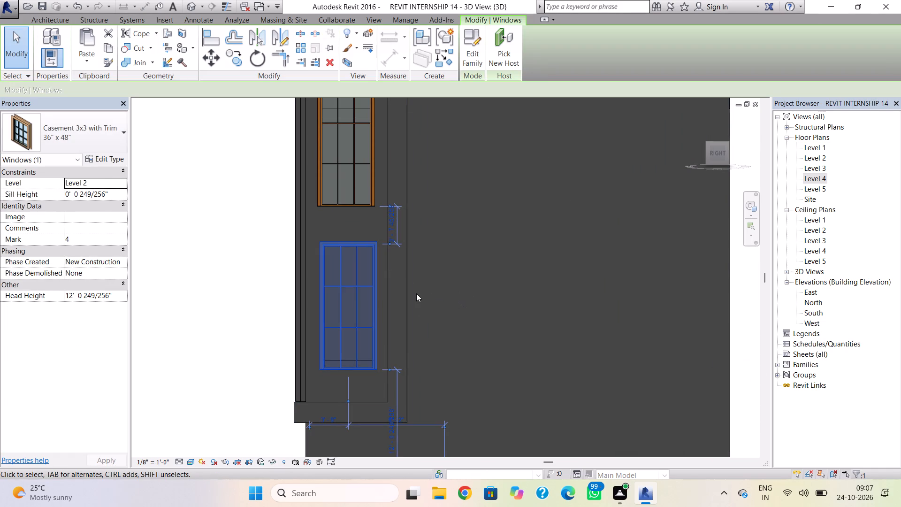
{"action": "key", "text": "Left"}
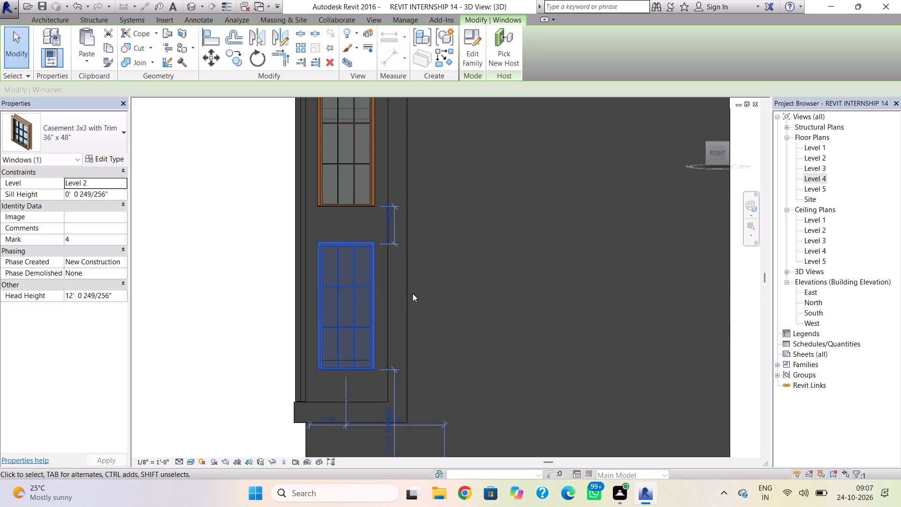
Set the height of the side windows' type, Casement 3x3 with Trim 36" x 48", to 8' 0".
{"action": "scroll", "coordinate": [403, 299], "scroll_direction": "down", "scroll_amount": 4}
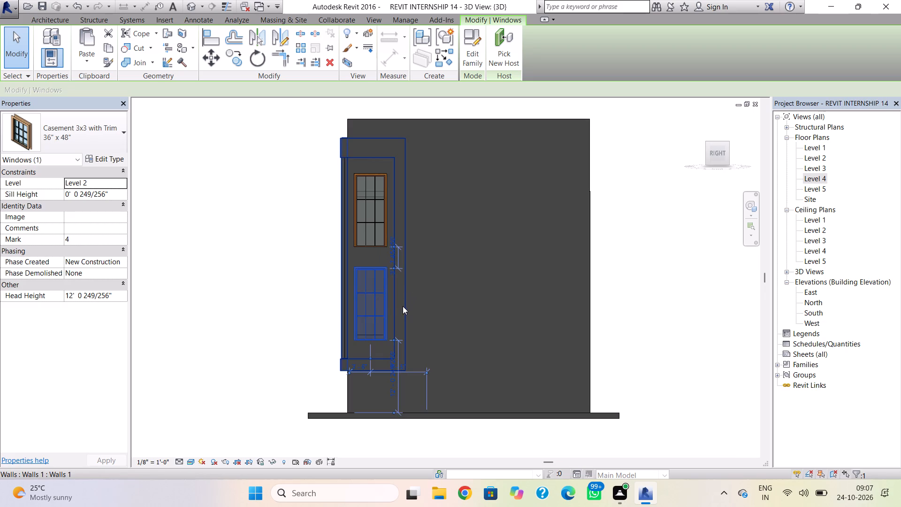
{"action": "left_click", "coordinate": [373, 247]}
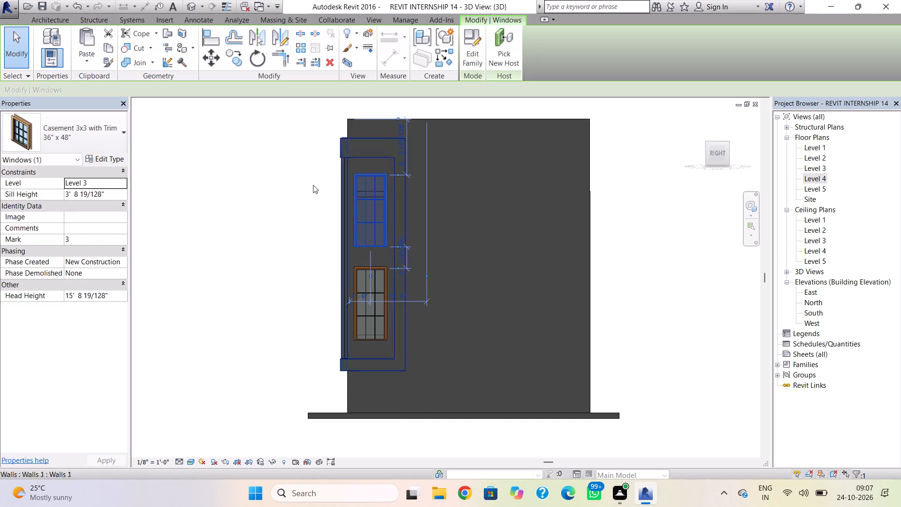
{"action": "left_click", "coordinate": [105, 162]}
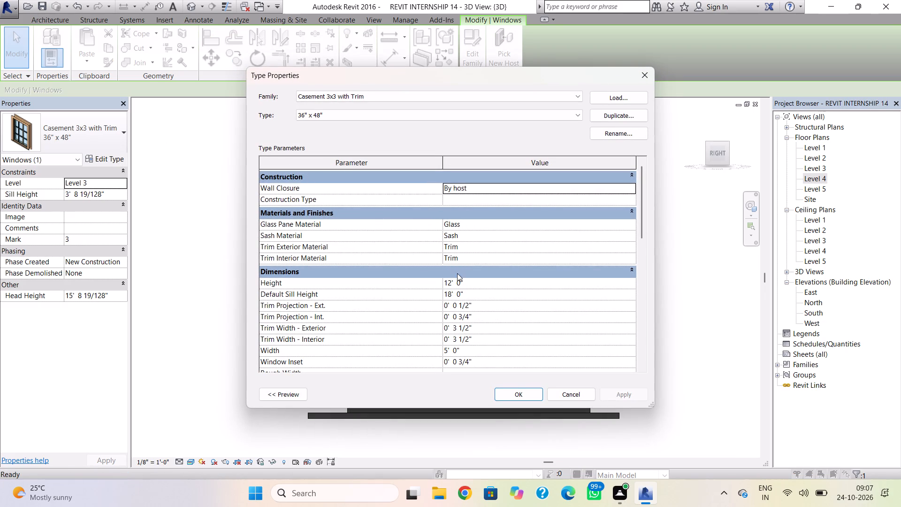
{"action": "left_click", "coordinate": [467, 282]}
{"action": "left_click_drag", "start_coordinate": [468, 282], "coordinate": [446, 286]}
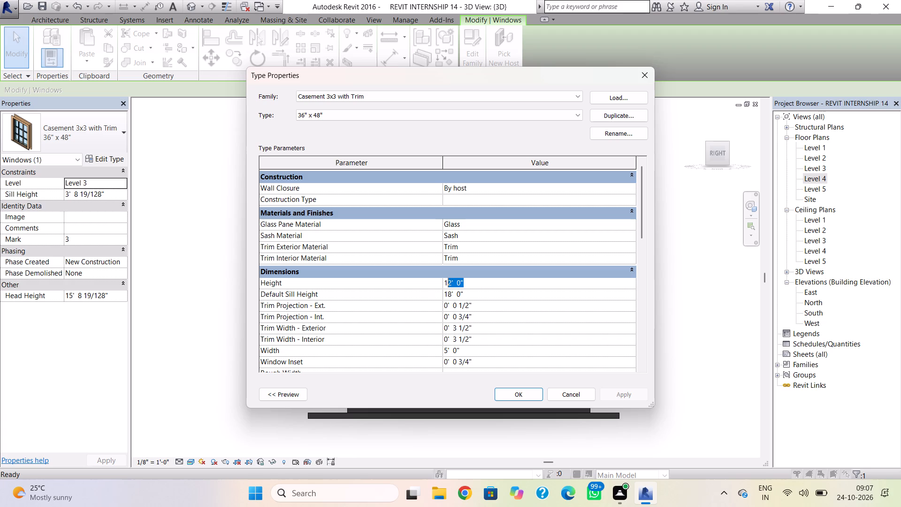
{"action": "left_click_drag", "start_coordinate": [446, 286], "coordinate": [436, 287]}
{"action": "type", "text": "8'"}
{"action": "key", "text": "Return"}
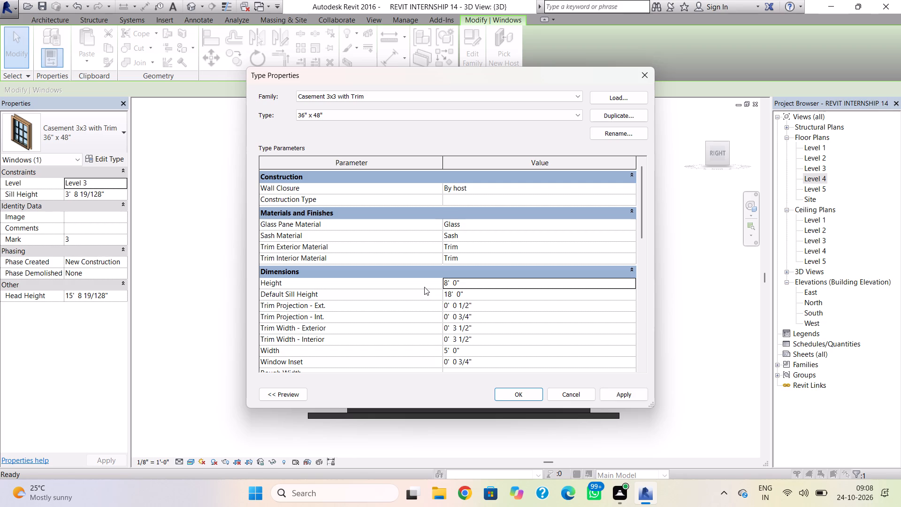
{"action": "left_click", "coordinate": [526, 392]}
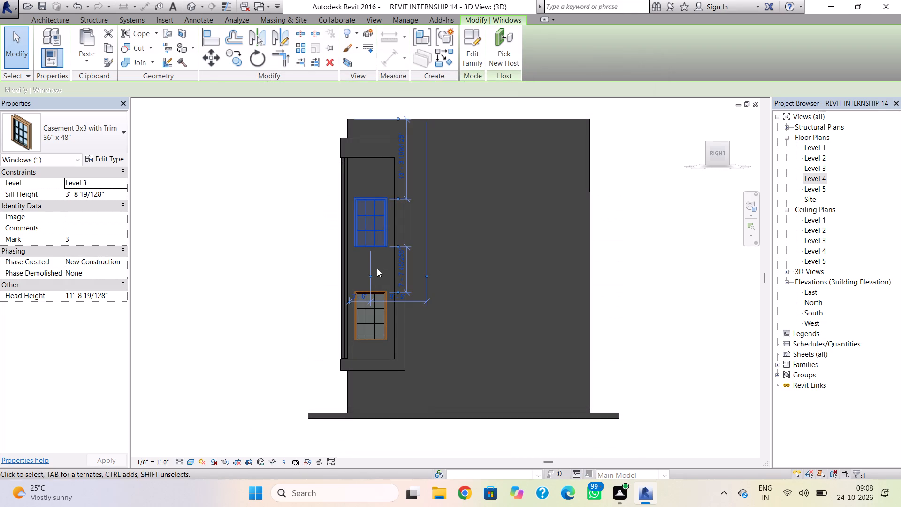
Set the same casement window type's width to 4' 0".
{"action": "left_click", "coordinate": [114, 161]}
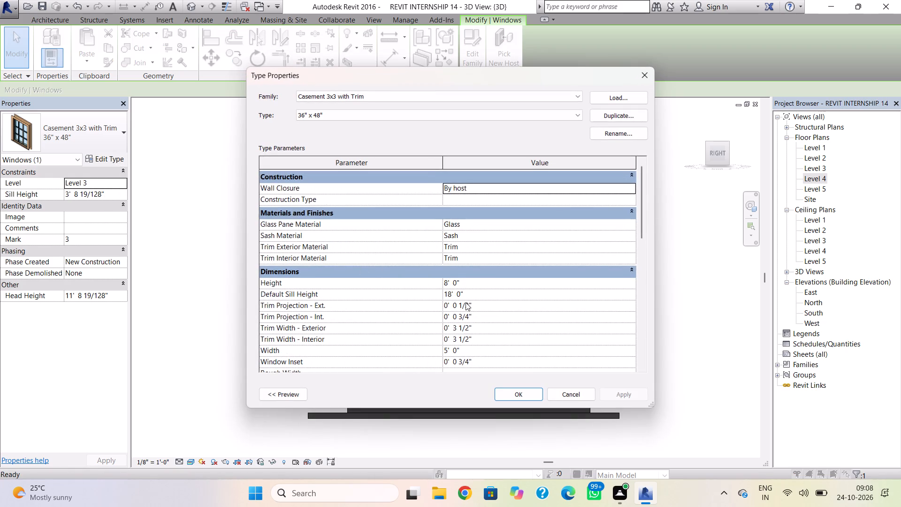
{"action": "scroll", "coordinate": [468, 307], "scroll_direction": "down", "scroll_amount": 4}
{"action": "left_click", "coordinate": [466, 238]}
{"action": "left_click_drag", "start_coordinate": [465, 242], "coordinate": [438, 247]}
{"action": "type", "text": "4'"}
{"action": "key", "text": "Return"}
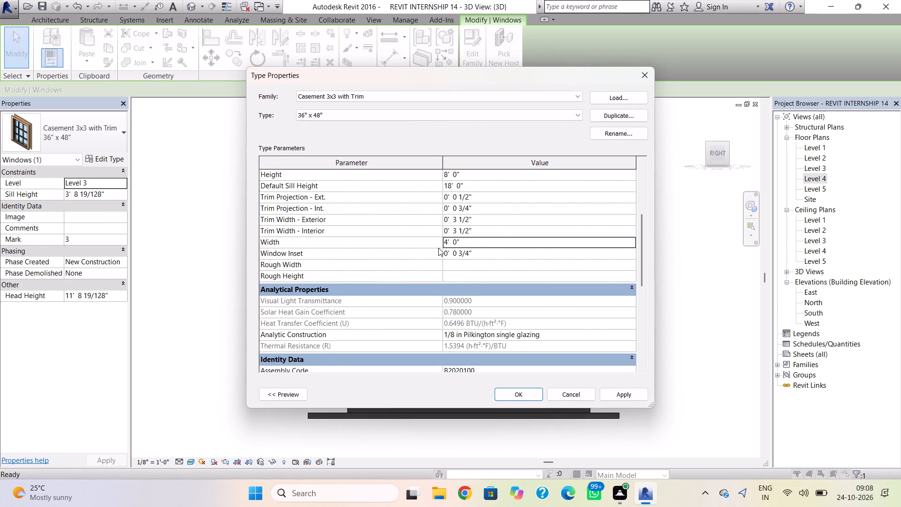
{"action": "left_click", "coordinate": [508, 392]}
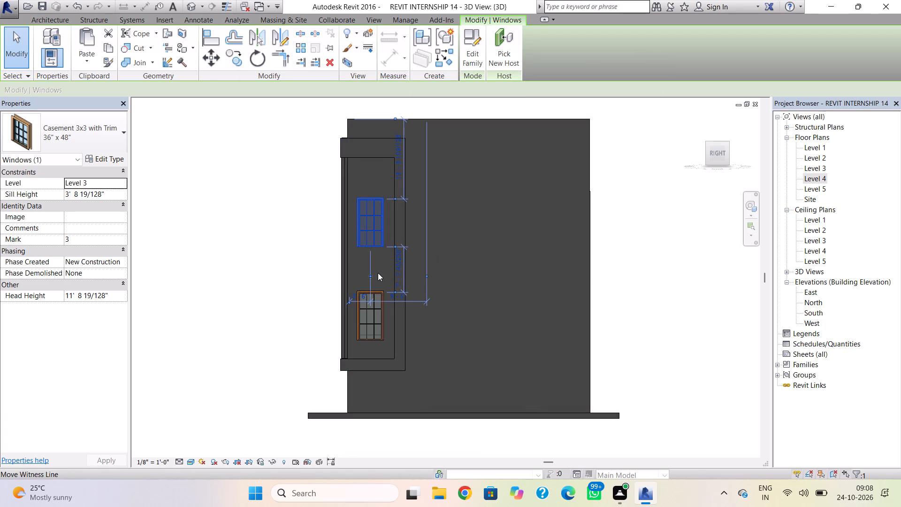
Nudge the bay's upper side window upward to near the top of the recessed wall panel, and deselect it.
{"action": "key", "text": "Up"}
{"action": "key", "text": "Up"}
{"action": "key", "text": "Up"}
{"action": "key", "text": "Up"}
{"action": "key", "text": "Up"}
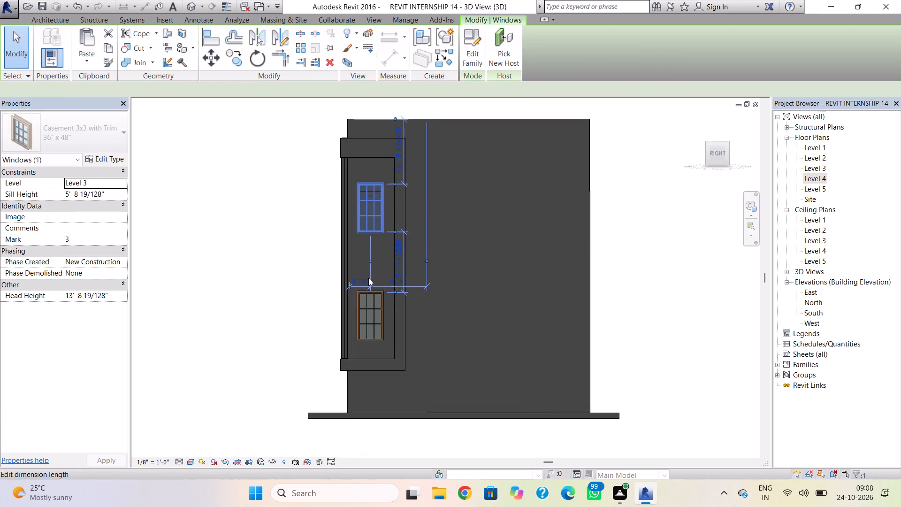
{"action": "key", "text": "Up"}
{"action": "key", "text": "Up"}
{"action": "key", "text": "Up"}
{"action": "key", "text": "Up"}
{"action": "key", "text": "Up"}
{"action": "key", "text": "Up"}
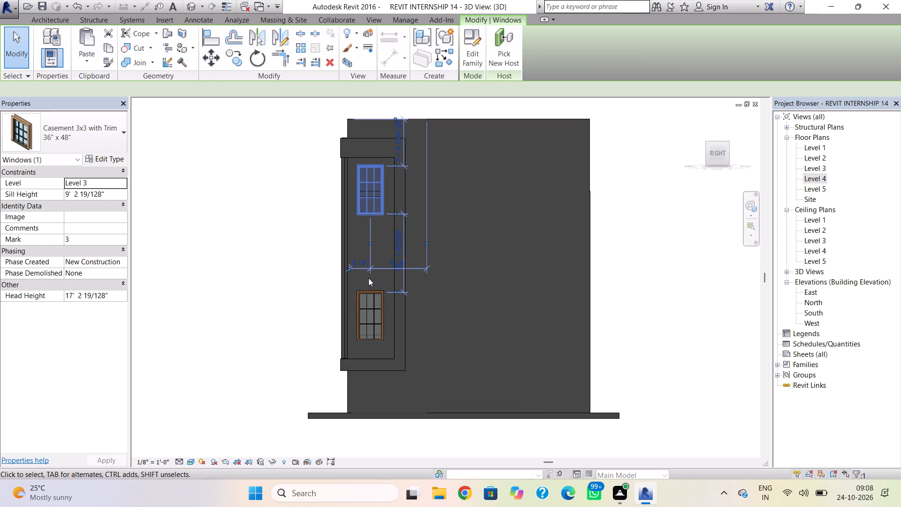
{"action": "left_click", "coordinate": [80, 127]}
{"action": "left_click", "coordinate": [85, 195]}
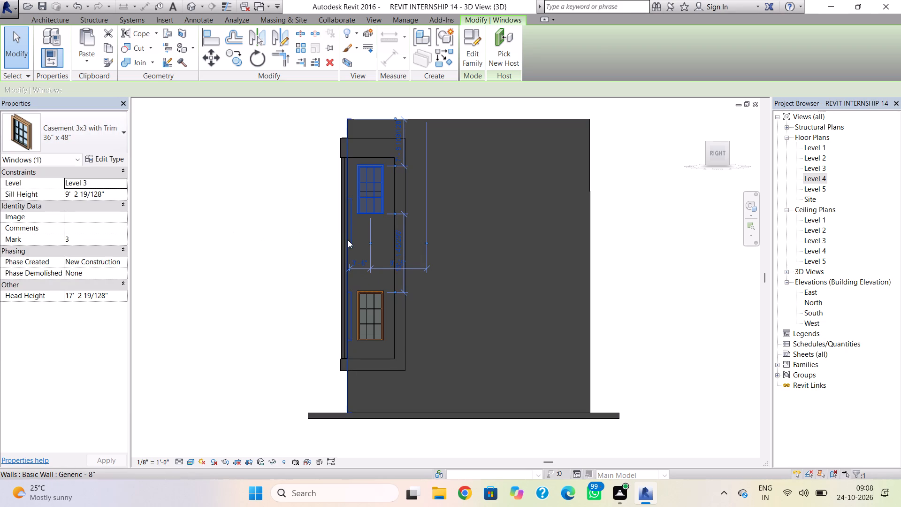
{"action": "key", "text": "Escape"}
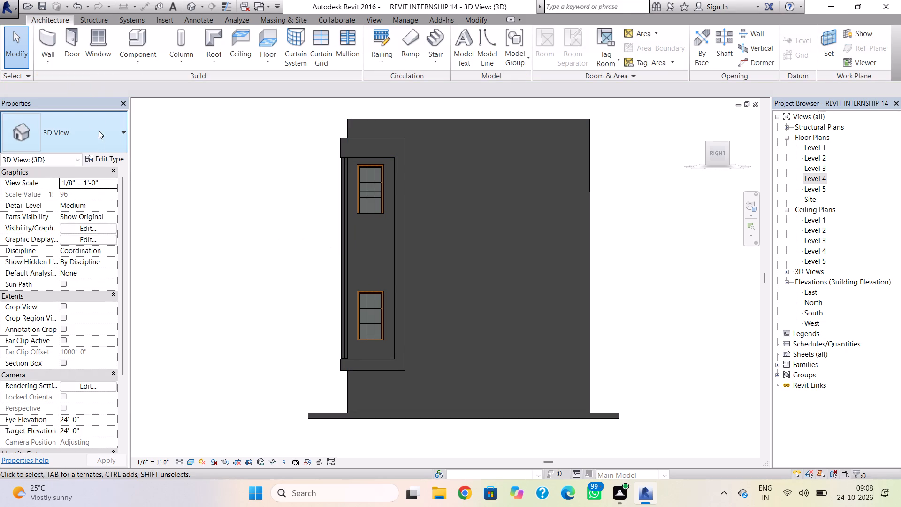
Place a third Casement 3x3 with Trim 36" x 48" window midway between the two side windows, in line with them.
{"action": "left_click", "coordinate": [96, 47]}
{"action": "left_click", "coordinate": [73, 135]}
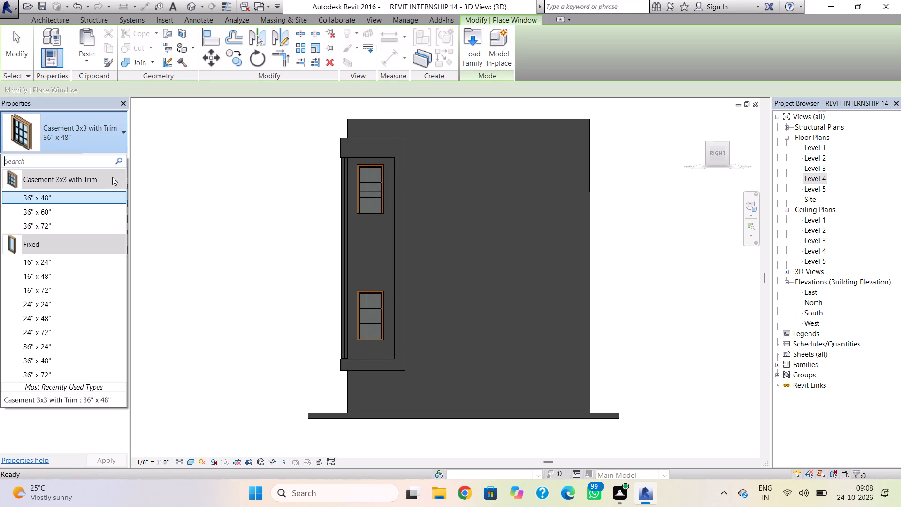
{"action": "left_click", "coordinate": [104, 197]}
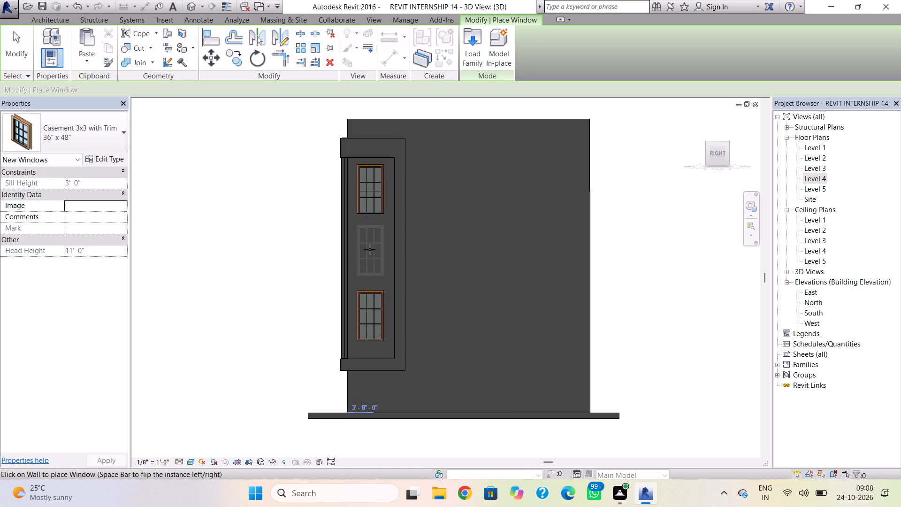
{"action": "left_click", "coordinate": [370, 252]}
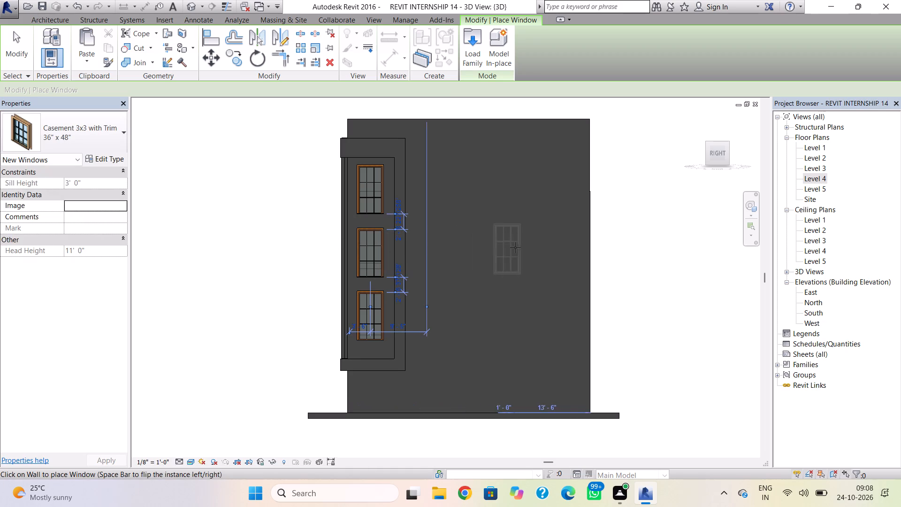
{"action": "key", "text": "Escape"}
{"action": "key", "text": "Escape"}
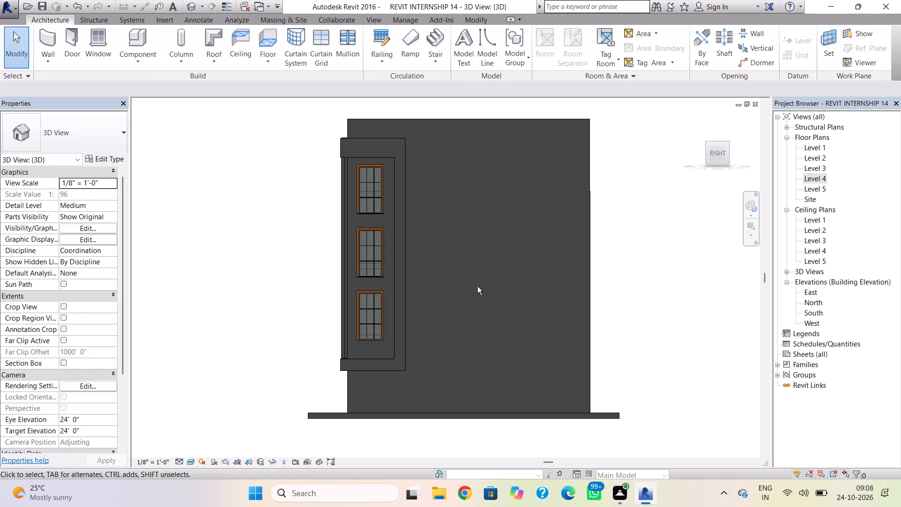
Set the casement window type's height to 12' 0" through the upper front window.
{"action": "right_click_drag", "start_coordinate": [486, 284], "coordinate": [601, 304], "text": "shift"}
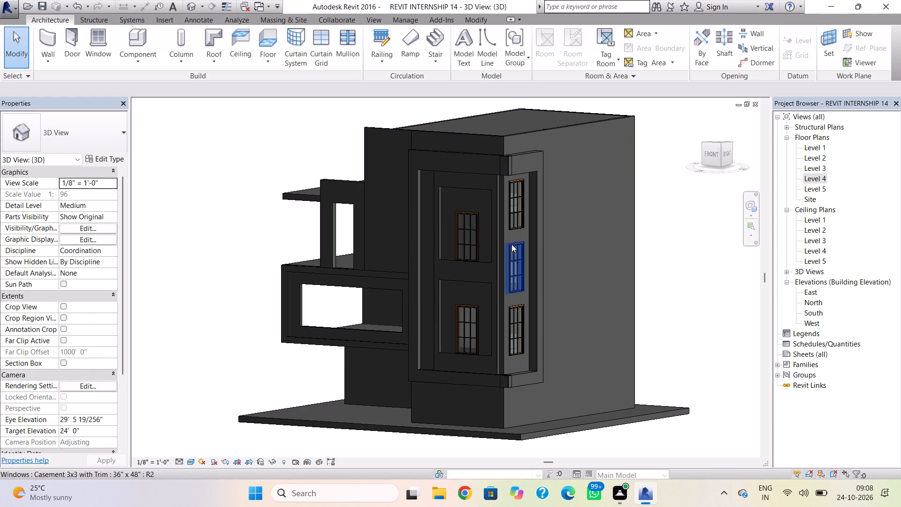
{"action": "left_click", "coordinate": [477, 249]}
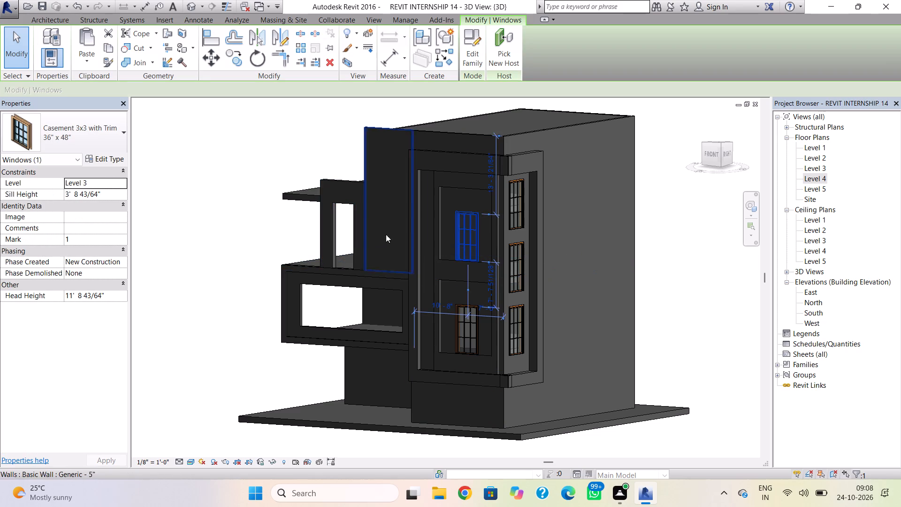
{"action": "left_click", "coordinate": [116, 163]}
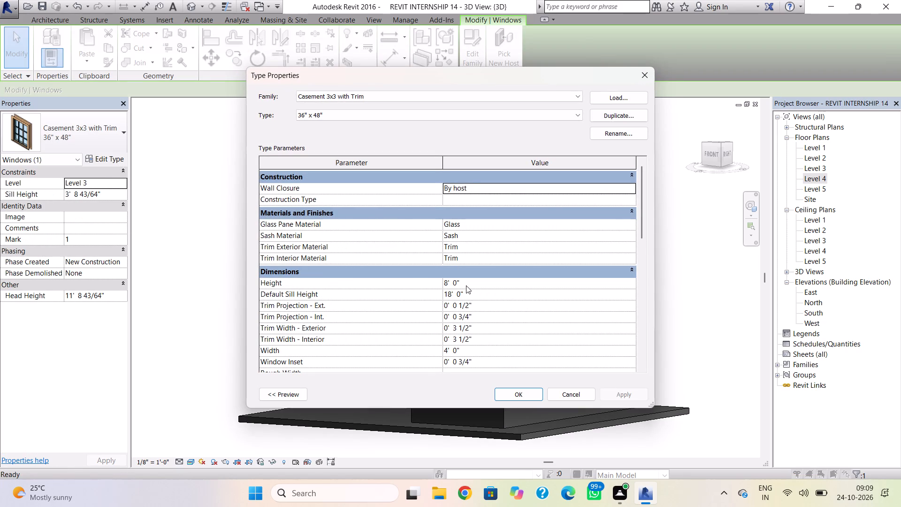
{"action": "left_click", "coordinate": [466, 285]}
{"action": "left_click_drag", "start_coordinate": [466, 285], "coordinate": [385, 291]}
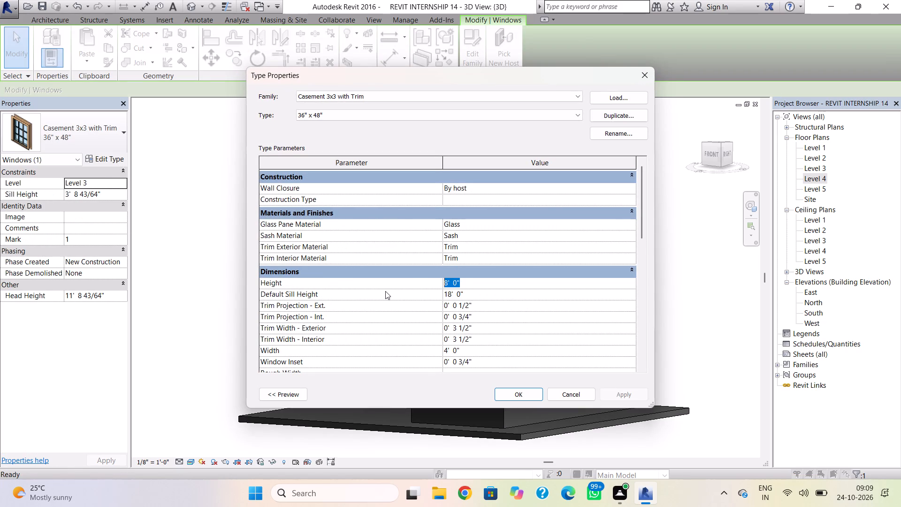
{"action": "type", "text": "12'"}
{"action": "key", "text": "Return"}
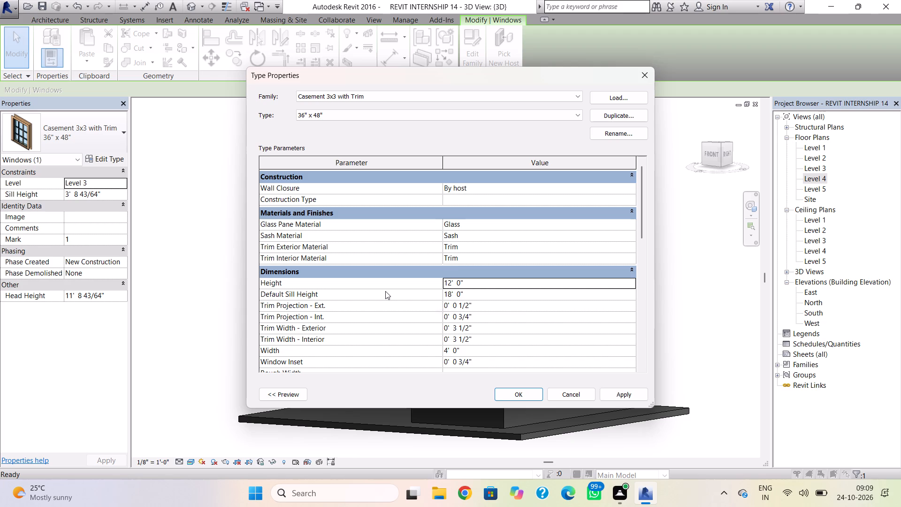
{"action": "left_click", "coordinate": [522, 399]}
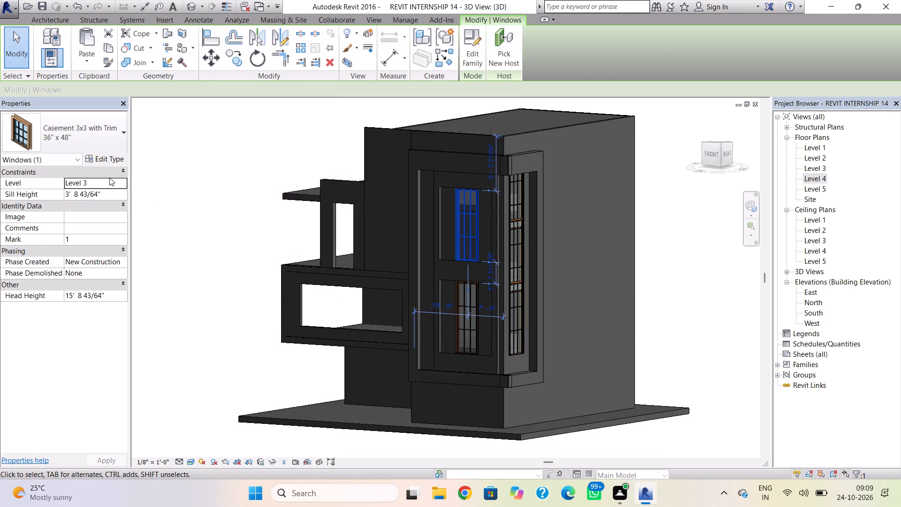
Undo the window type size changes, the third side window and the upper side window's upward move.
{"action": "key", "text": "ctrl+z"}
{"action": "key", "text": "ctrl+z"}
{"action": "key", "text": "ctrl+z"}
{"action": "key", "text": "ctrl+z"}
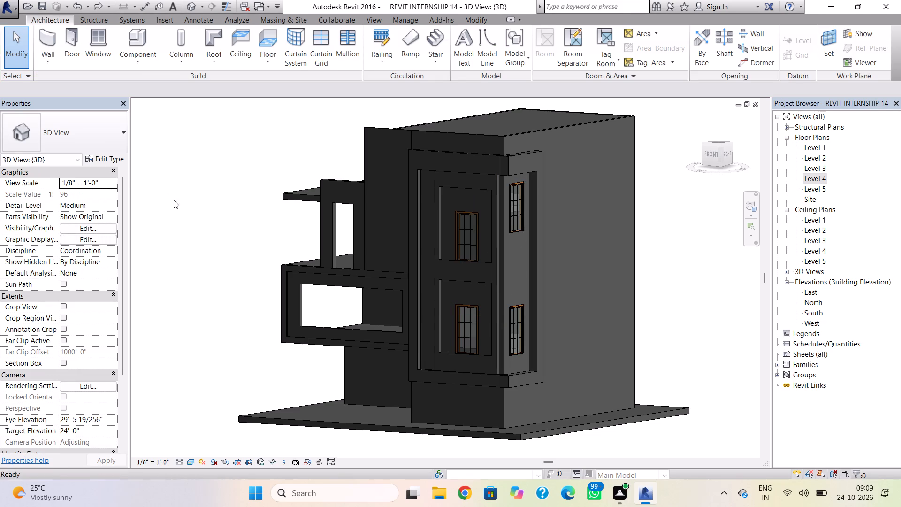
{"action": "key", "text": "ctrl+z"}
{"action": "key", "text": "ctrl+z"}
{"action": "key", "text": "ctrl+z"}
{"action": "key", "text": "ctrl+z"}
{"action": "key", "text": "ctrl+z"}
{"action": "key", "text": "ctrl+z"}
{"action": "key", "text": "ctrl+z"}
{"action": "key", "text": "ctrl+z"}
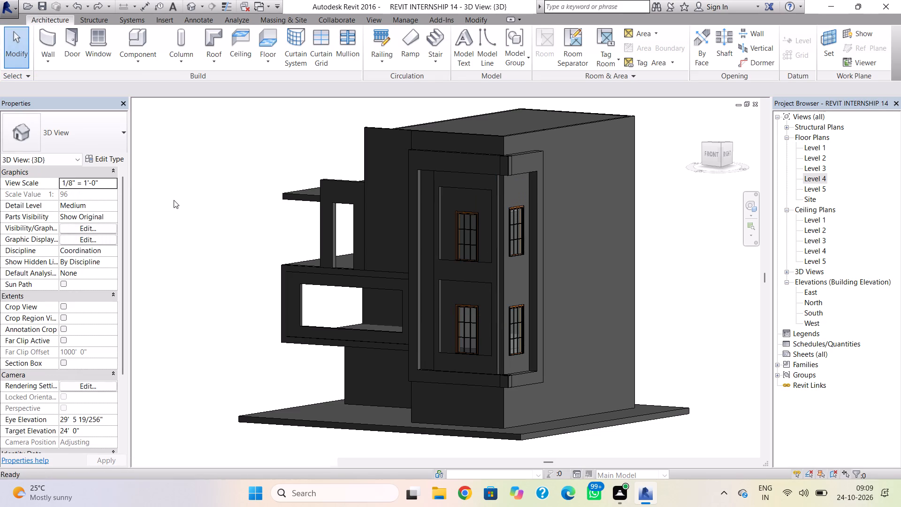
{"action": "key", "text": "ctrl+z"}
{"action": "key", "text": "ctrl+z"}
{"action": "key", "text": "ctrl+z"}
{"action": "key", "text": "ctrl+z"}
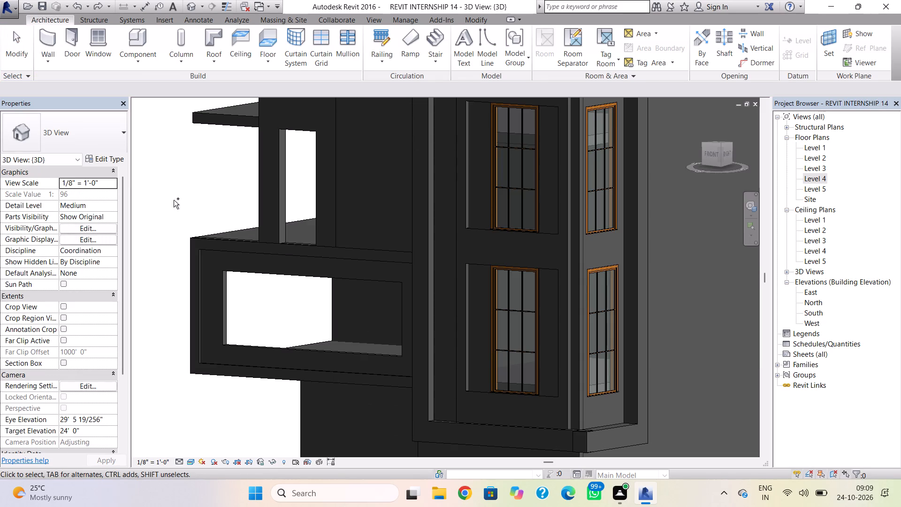
Undo the placement of both casement windows on the bay's narrow side wall.
{"action": "key", "text": "ctrl+z"}
{"action": "key", "text": "ctrl+z"}
{"action": "scroll", "coordinate": [174, 200], "scroll_direction": "down", "scroll_amount": 5}
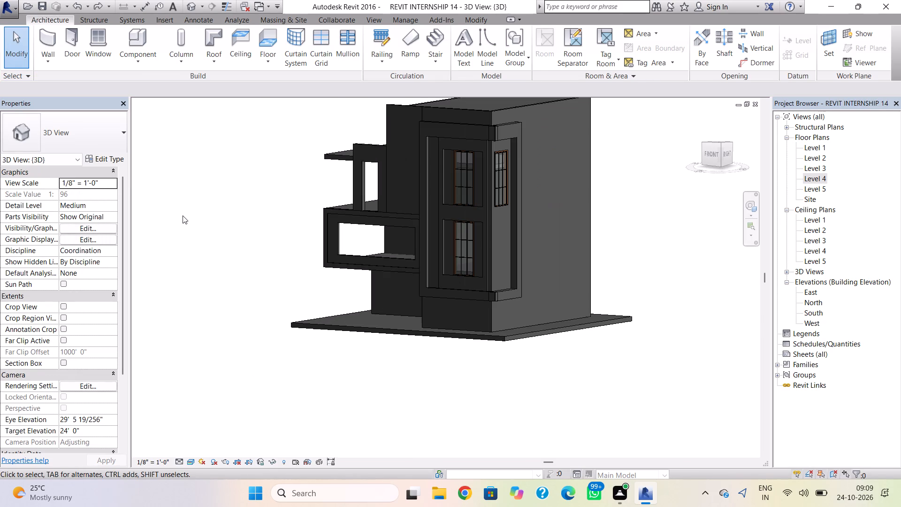
{"action": "key", "text": "ctrl+z"}
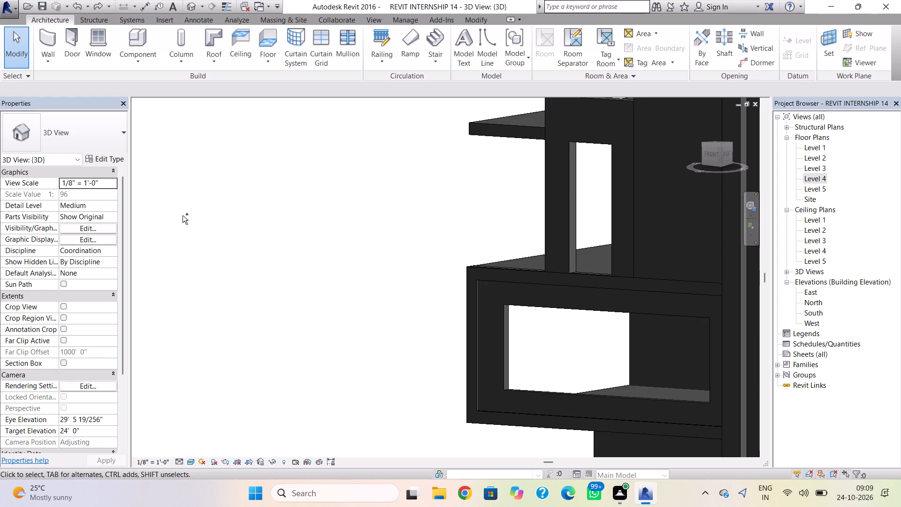
{"action": "scroll", "coordinate": [186, 224], "scroll_direction": "down", "scroll_amount": 5}
{"action": "key", "text": "ctrl+z"}
{"action": "scroll", "coordinate": [189, 230], "scroll_direction": "down", "scroll_amount": 5}
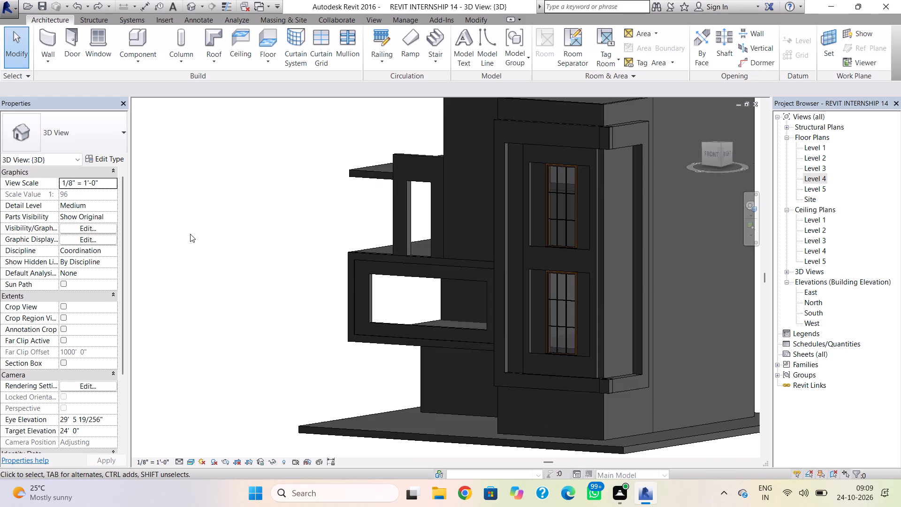
Undo back into the in-place editing of the front window surround, and finish the in-place model.
{"action": "key", "text": "ctrl+z"}
{"action": "key", "text": "ctrl+z"}
{"action": "key", "text": "ctrl+z"}
{"action": "key", "text": "ctrl+z"}
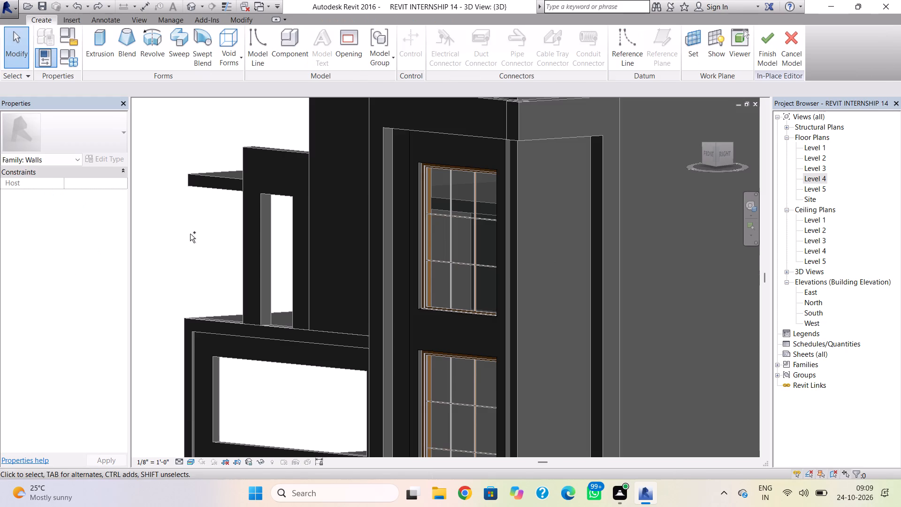
{"action": "scroll", "coordinate": [195, 234], "scroll_direction": "down", "scroll_amount": 1}
{"action": "key", "text": "Escape"}
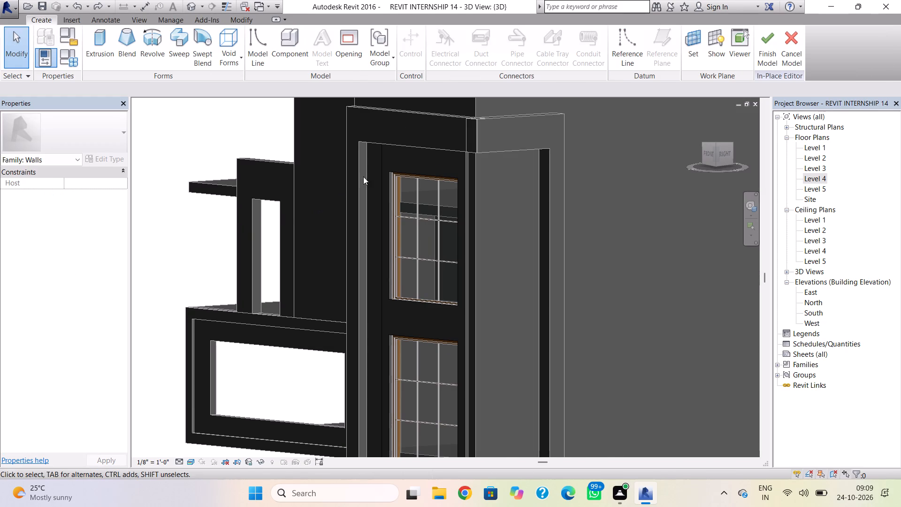
{"action": "left_click", "coordinate": [771, 46]}
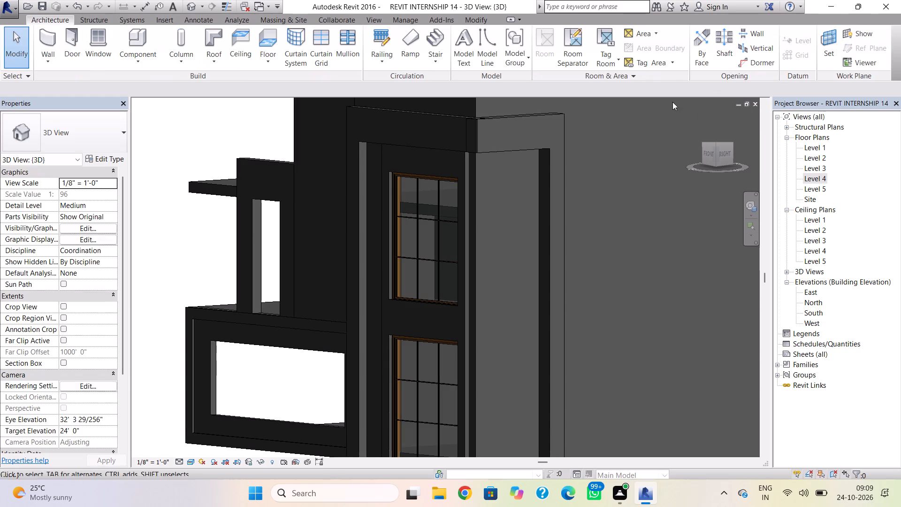
Browse the Windows folder of the US Imperial family library for an alternative window for the bay's side wall.
{"action": "left_click", "coordinate": [103, 42]}
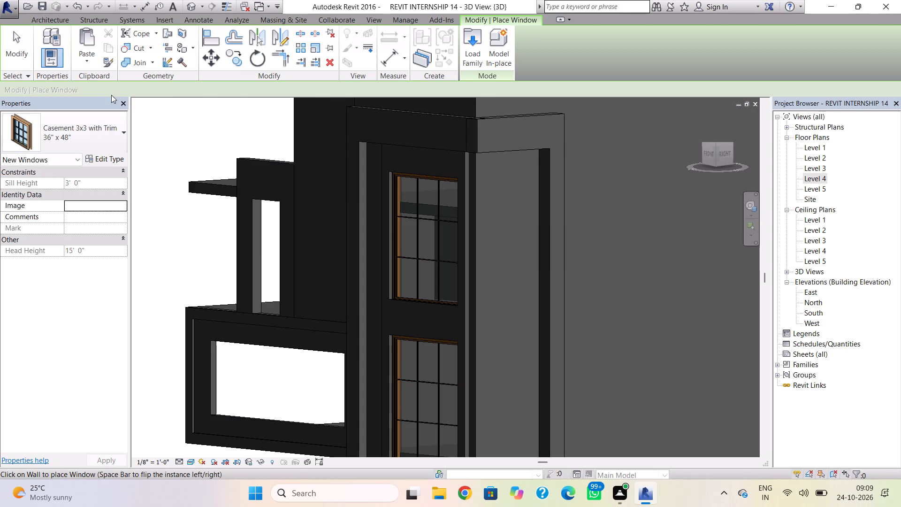
{"action": "left_click", "coordinate": [60, 15]}
{"action": "left_click", "coordinate": [90, 40]}
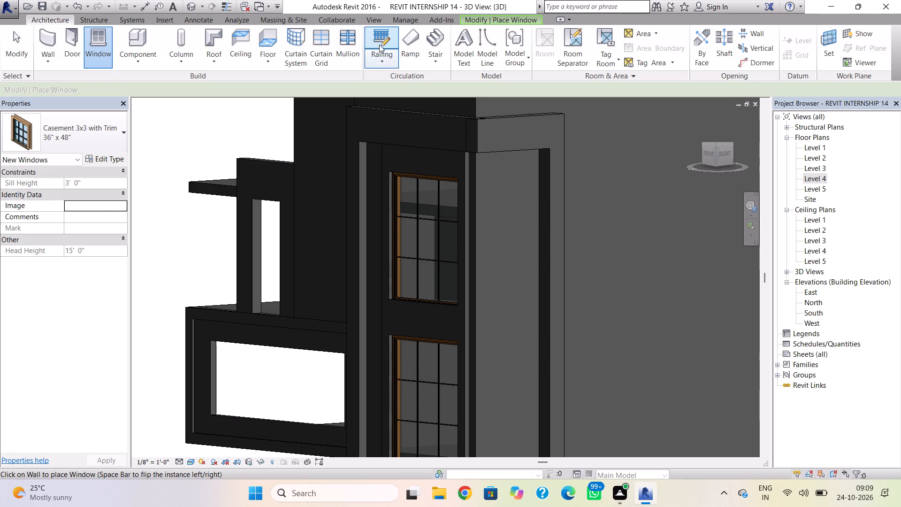
{"action": "left_click", "coordinate": [522, 12]}
{"action": "left_click", "coordinate": [522, 14]}
{"action": "left_click", "coordinate": [525, 23]}
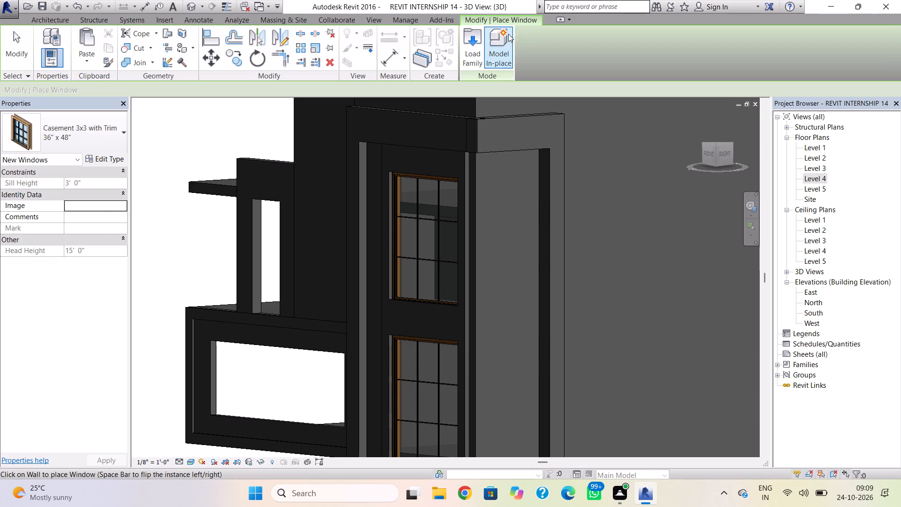
{"action": "left_click", "coordinate": [473, 44]}
{"action": "scroll", "coordinate": [463, 249], "scroll_direction": "down", "scroll_amount": 3}
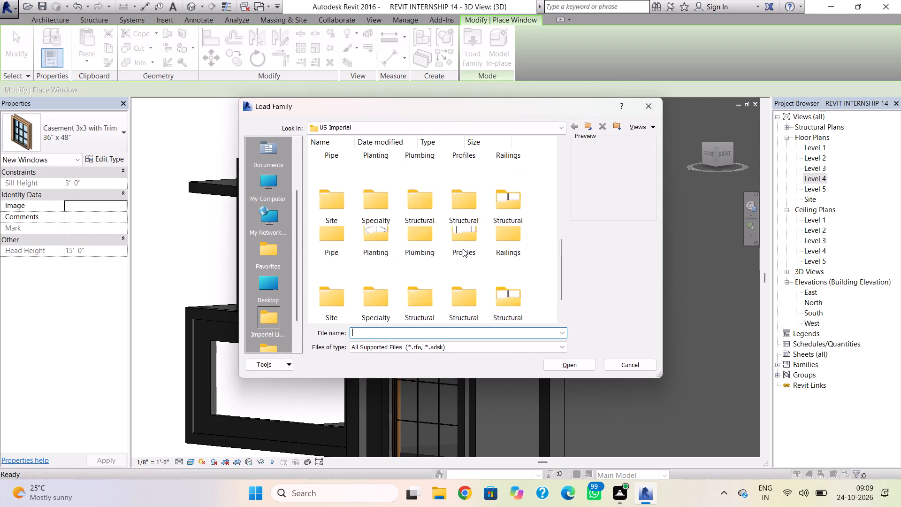
{"action": "scroll", "coordinate": [463, 249], "scroll_direction": "down", "scroll_amount": 2}
{"action": "double_click", "coordinate": [428, 279]}
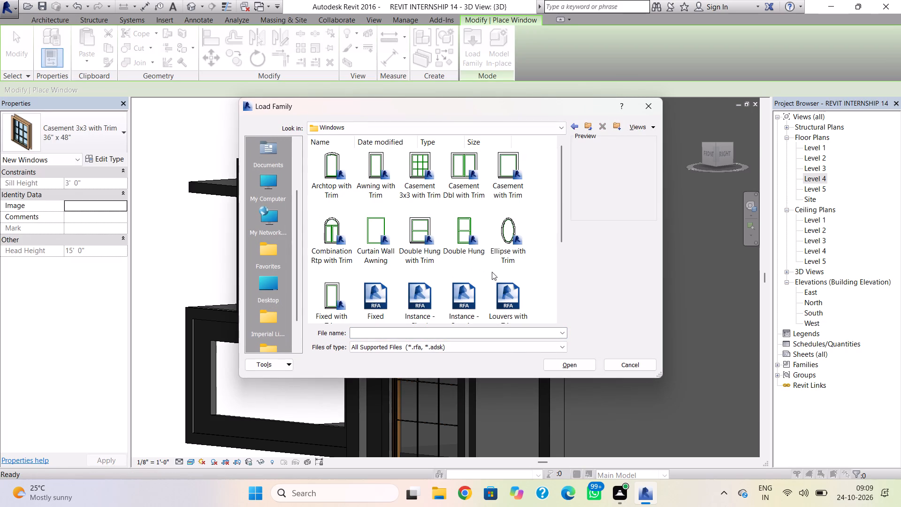
{"action": "scroll", "coordinate": [435, 270], "scroll_direction": "down", "scroll_amount": 2}
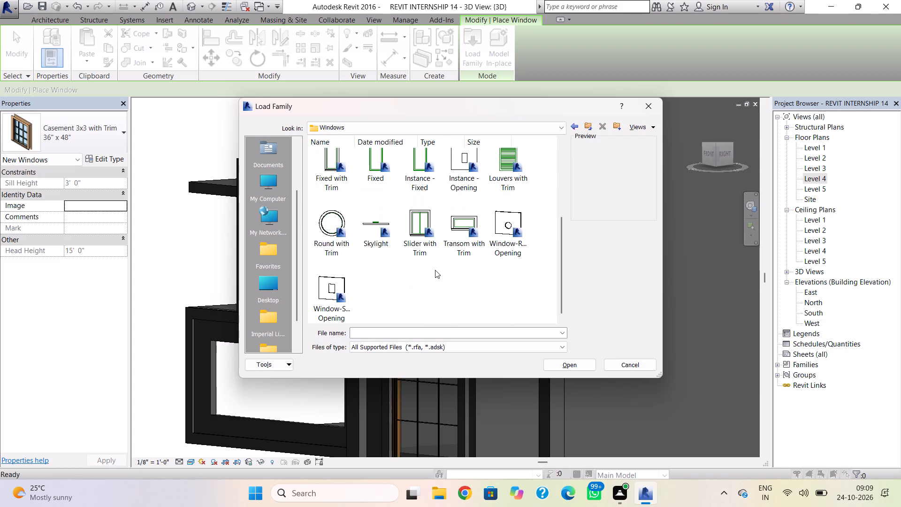
{"action": "scroll", "coordinate": [435, 270], "scroll_direction": "up", "scroll_amount": 3}
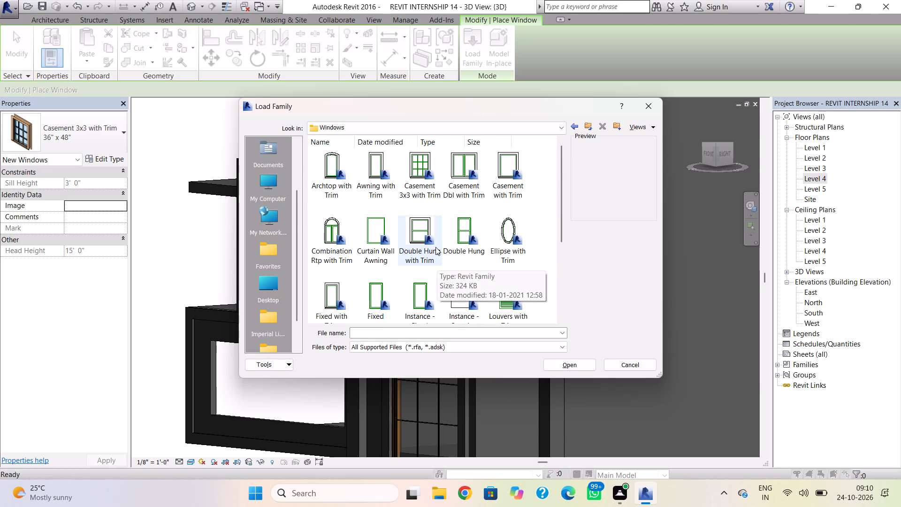
{"action": "left_click", "coordinate": [646, 110]}
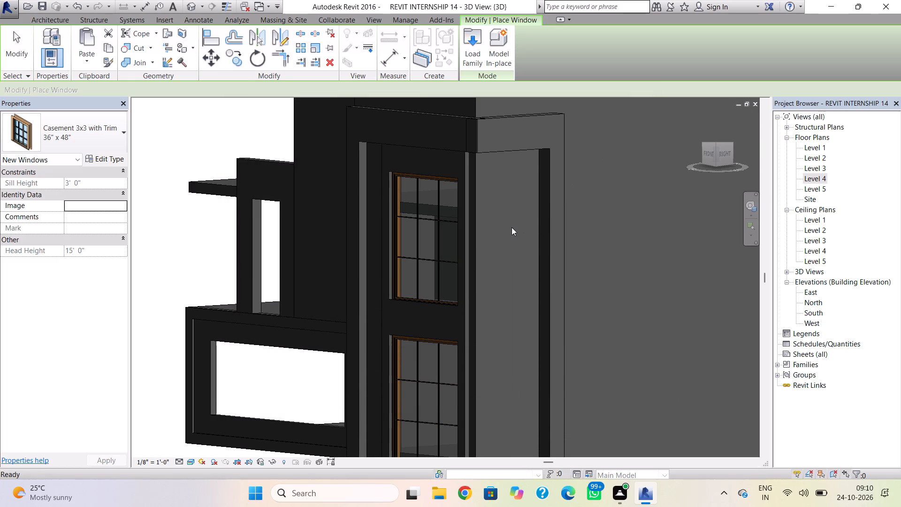
{"action": "left_click", "coordinate": [510, 227]}
{"action": "key", "text": "Escape"}
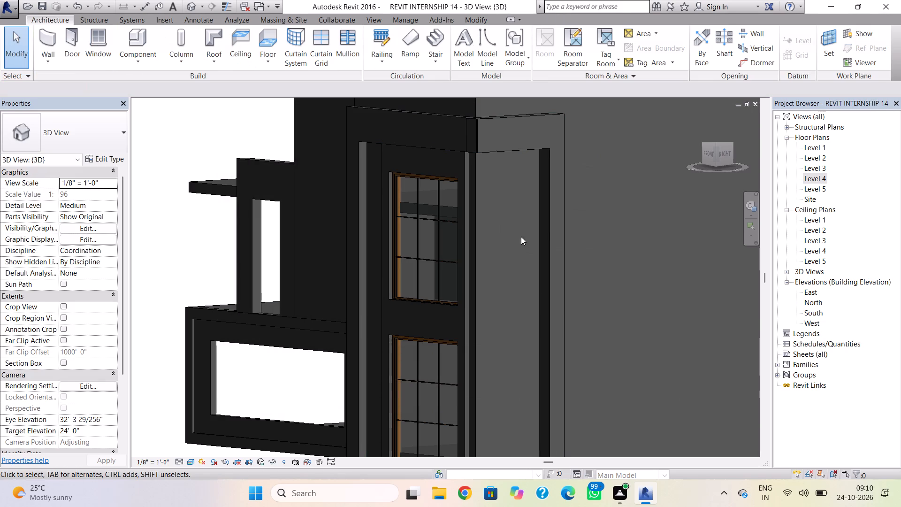
Open the bay's Generic - 8" side wall for profile editing in the right-side view.
{"action": "left_click", "coordinate": [482, 237]}
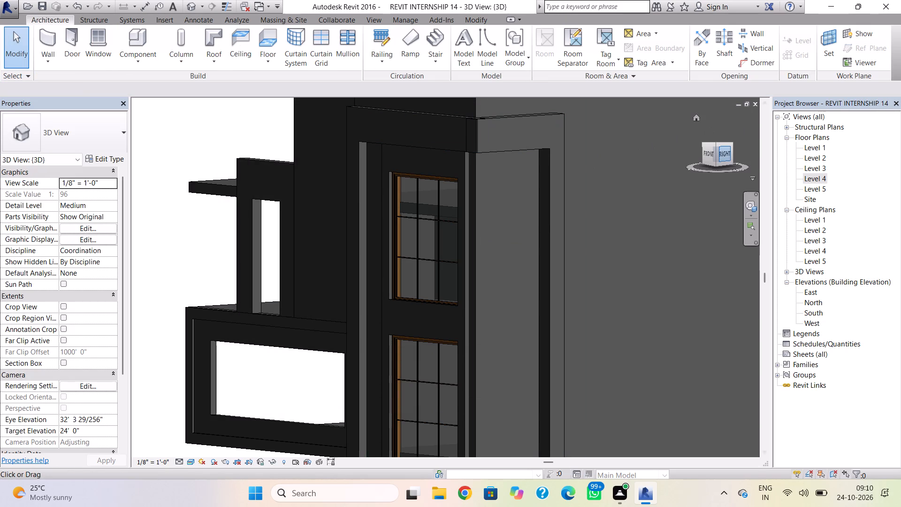
{"action": "left_click", "coordinate": [722, 154]}
{"action": "scroll", "coordinate": [604, 216], "scroll_direction": "up", "scroll_amount": 4}
{"action": "scroll", "coordinate": [397, 248], "scroll_direction": "up", "scroll_amount": 2}
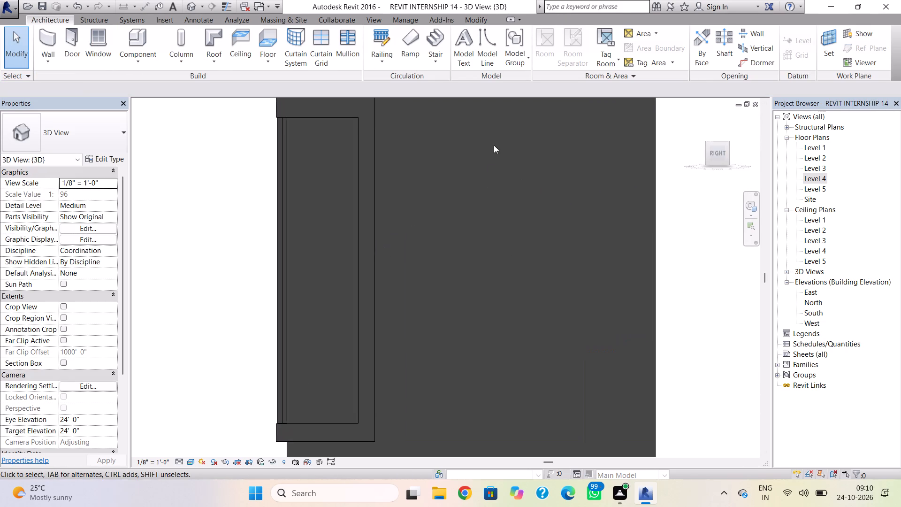
{"action": "scroll", "coordinate": [494, 145], "scroll_direction": "down", "scroll_amount": 2}
{"action": "middle_click_drag", "start_coordinate": [377, 108], "coordinate": [382, 150]}
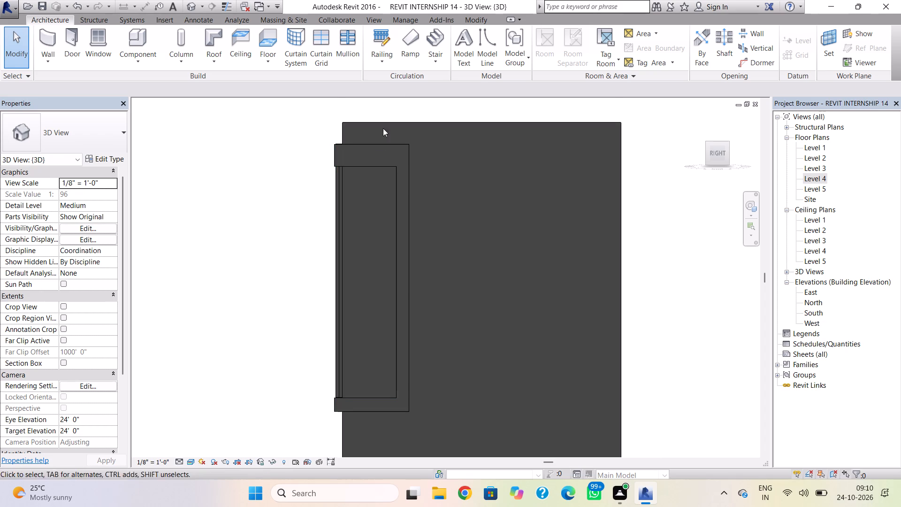
{"action": "double_click", "coordinate": [385, 120]}
{"action": "double_click", "coordinate": [373, 199]}
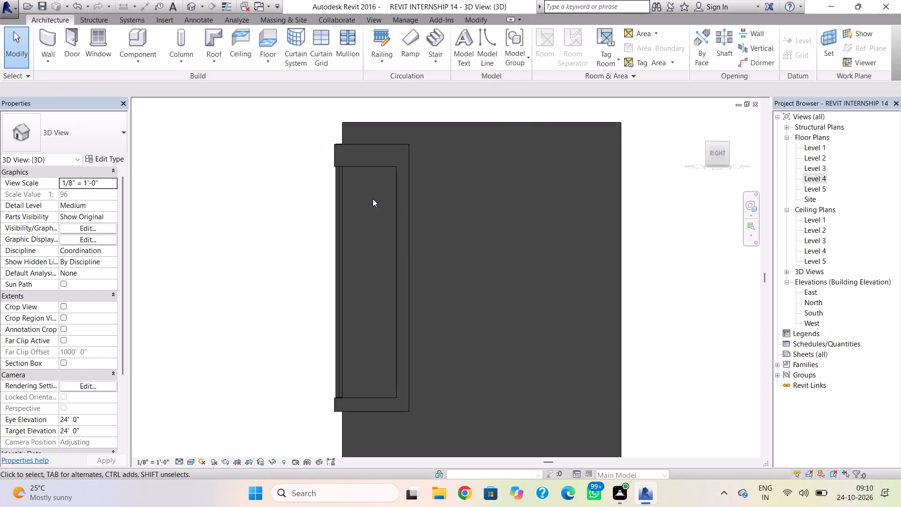
{"action": "double_click", "coordinate": [391, 122]}
{"action": "double_click", "coordinate": [393, 124]}
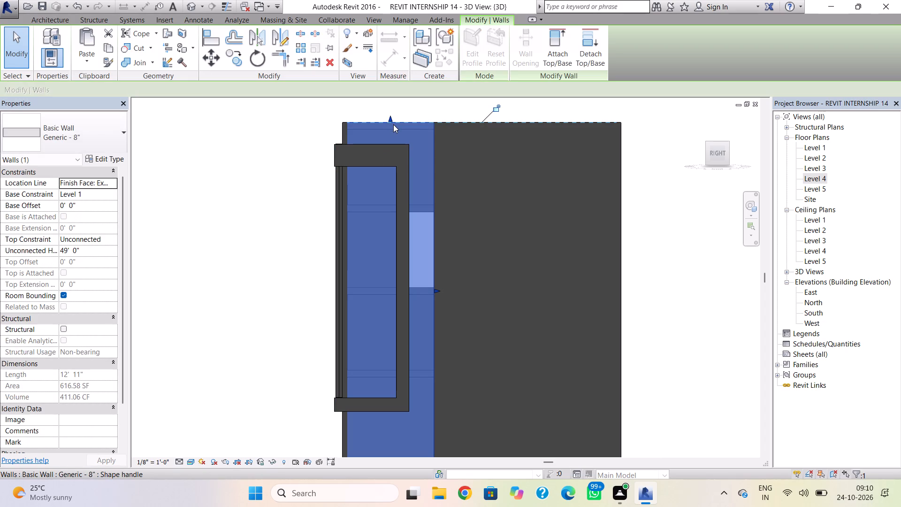
{"action": "left_click", "coordinate": [477, 46]}
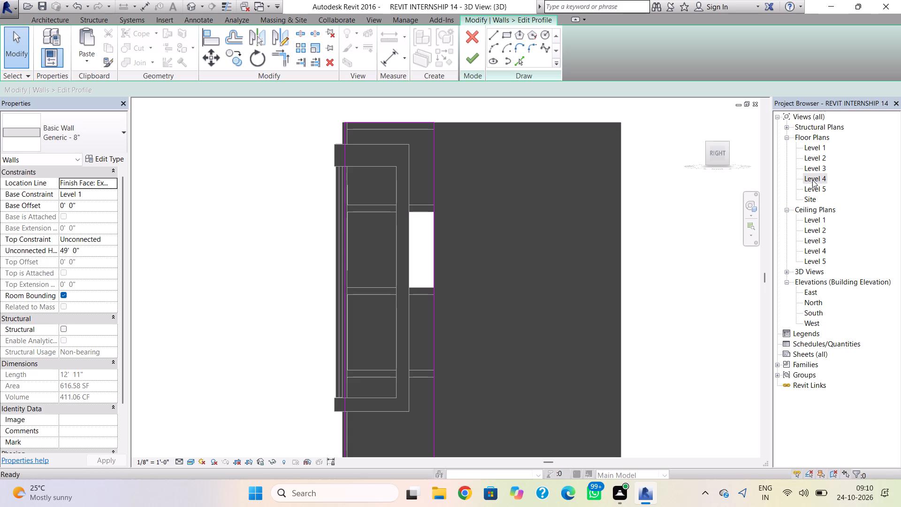
Sketch a rectangular opening about 4' wide and 12' high in the upper part of the side wall's profile.
{"action": "scroll", "coordinate": [357, 171], "scroll_direction": "up", "scroll_amount": 2}
{"action": "middle_click_drag", "start_coordinate": [358, 186], "coordinate": [372, 140]}
{"action": "left_click", "coordinate": [501, 34]}
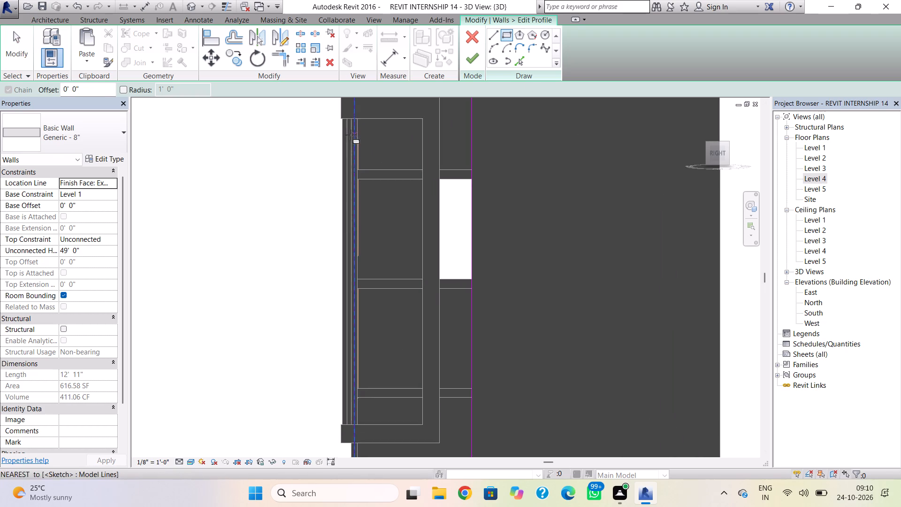
{"action": "scroll", "coordinate": [365, 136], "scroll_direction": "up", "scroll_amount": 3}
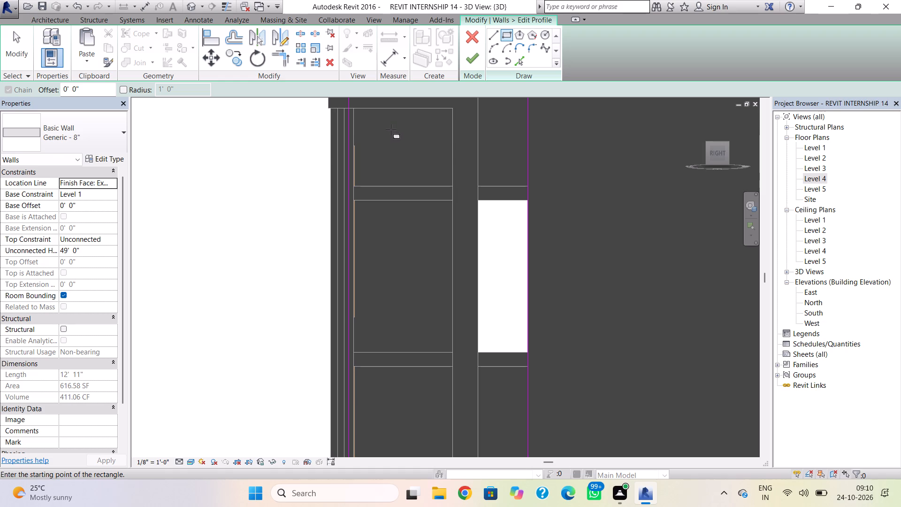
{"action": "left_click", "coordinate": [391, 130]}
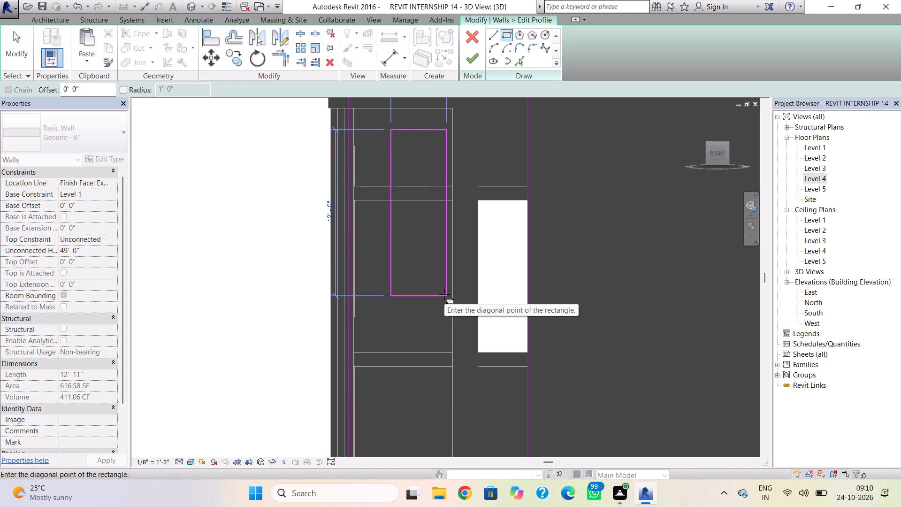
{"action": "left_click", "coordinate": [443, 296]}
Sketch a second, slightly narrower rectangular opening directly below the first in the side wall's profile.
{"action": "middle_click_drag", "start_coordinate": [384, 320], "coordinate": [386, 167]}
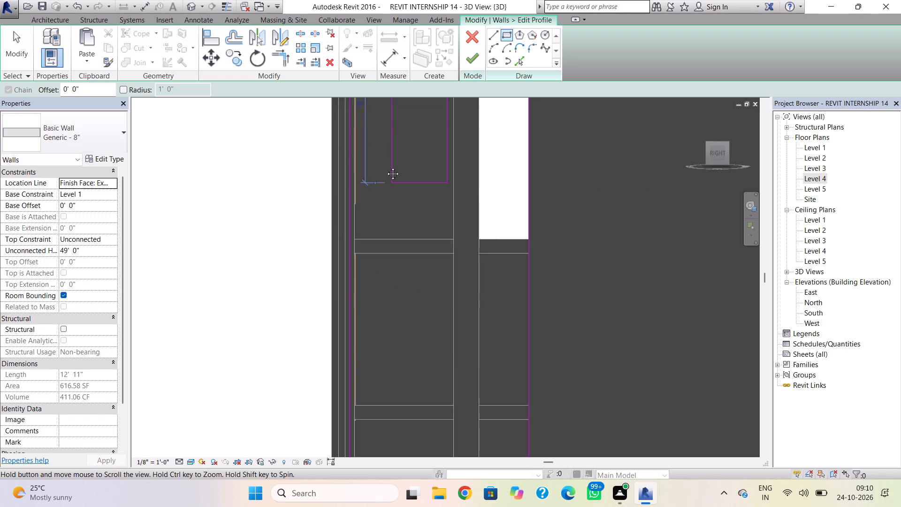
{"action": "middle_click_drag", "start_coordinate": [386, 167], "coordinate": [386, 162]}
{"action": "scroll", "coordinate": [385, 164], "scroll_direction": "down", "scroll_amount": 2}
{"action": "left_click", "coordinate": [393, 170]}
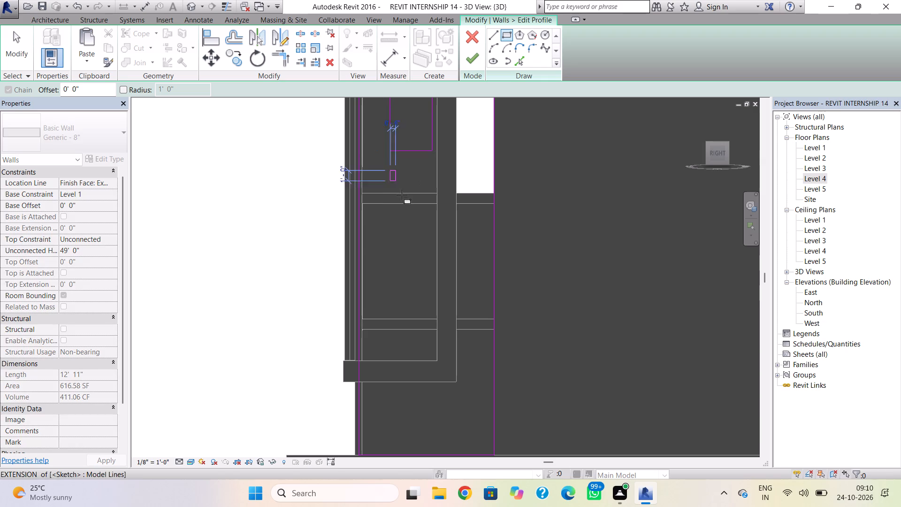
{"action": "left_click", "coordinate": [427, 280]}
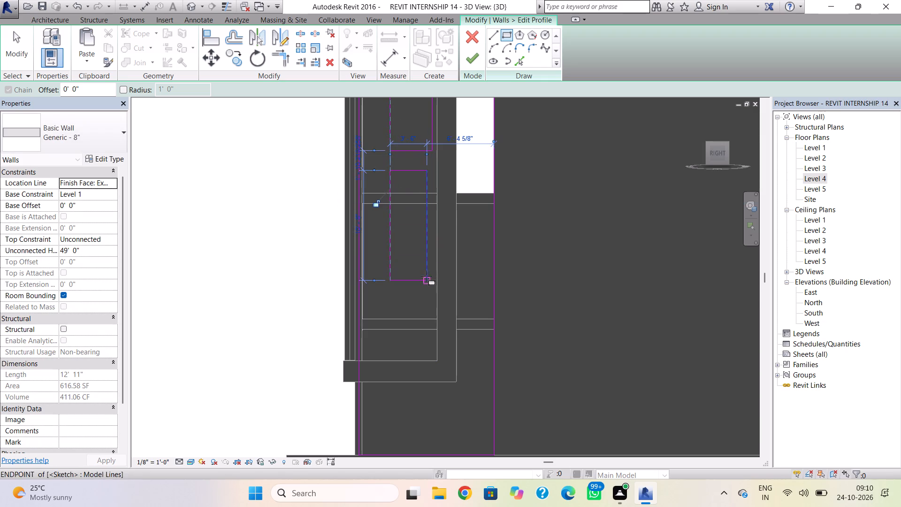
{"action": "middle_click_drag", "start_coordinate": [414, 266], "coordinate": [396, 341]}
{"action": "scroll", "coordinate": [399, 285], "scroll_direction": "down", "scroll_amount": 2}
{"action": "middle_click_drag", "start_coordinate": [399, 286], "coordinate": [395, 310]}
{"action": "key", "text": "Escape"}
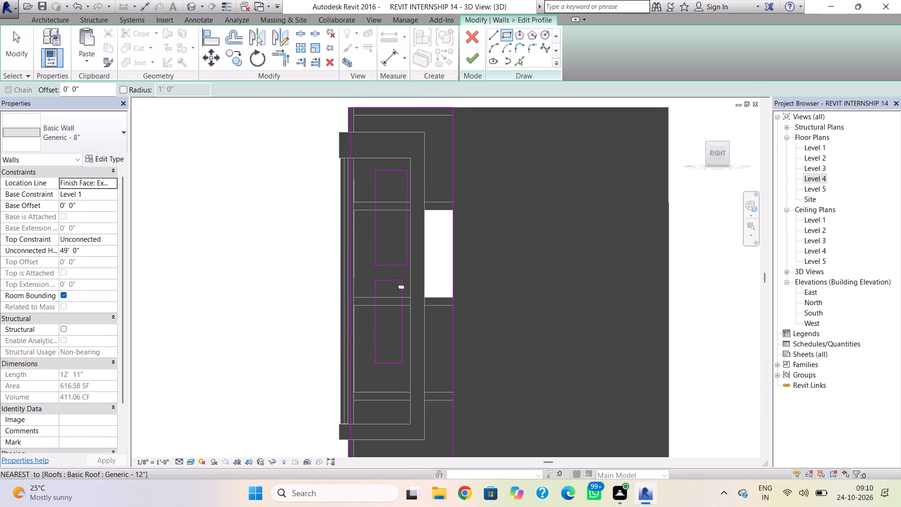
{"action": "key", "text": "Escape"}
Nudge the upper opening's bottom edge upward to shorten it to about 10' high.
{"action": "left_click", "coordinate": [394, 263]}
{"action": "key", "text": "Up"}
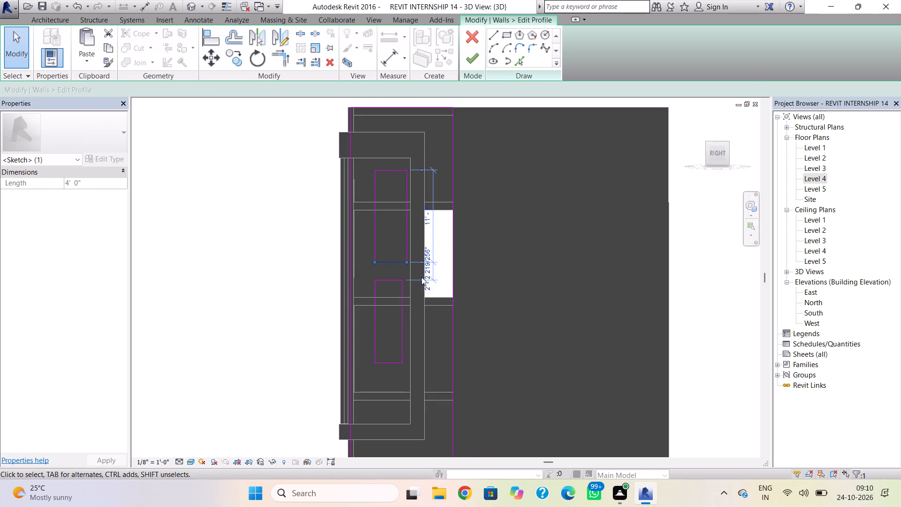
{"action": "key", "text": "Up"}
{"action": "key", "text": "Up"}
{"action": "key", "text": "Up"}
{"action": "key", "text": "Up"}
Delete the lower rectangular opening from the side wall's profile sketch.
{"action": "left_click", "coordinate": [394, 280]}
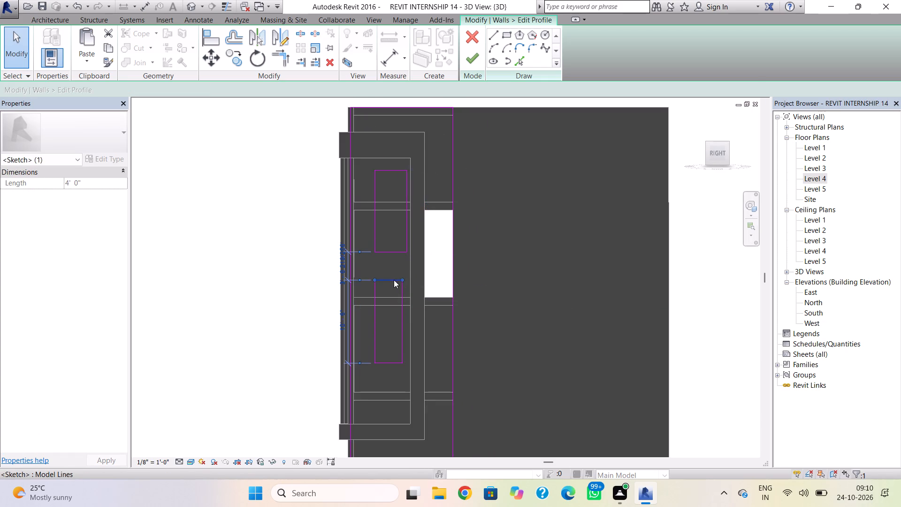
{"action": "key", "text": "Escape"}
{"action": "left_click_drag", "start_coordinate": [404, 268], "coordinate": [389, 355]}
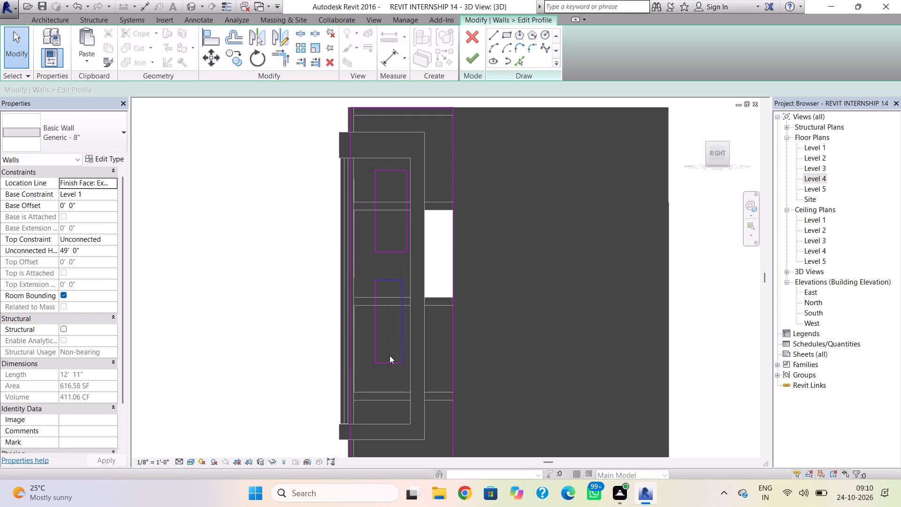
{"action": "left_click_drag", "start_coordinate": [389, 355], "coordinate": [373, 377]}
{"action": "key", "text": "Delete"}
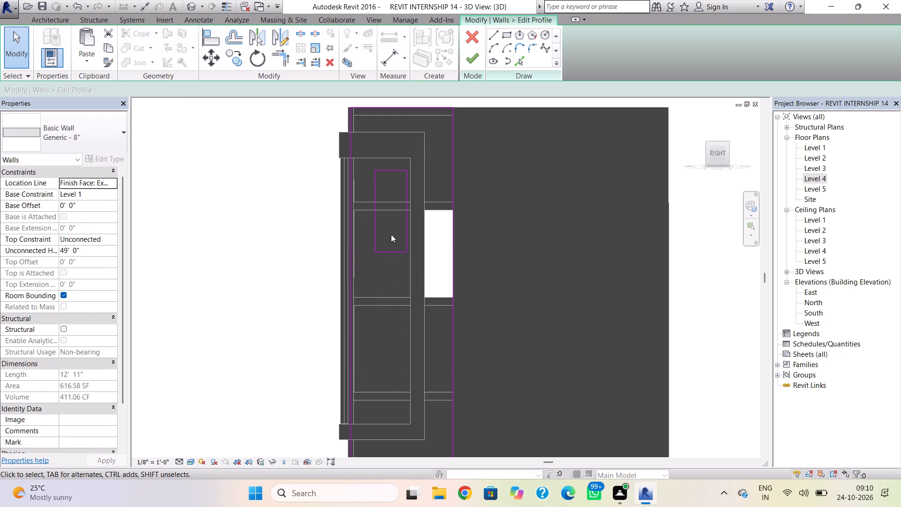
Nudge the remaining opening's bottom edge up so that its height is 9' 8".
{"action": "left_click", "coordinate": [385, 252]}
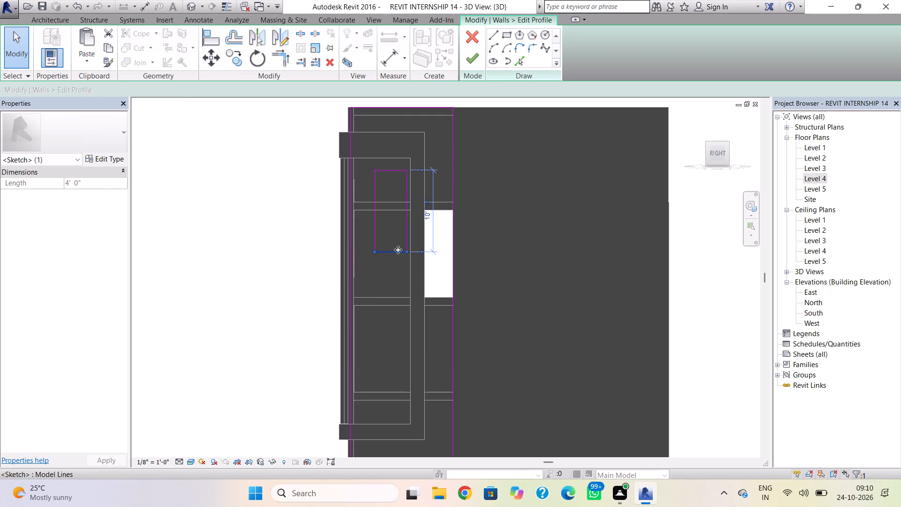
{"action": "key", "text": "Up"}
{"action": "key", "text": "Up"}
Nudge both vertical edges of the opening outline toward the front of the bay.
{"action": "left_click", "coordinate": [378, 233]}
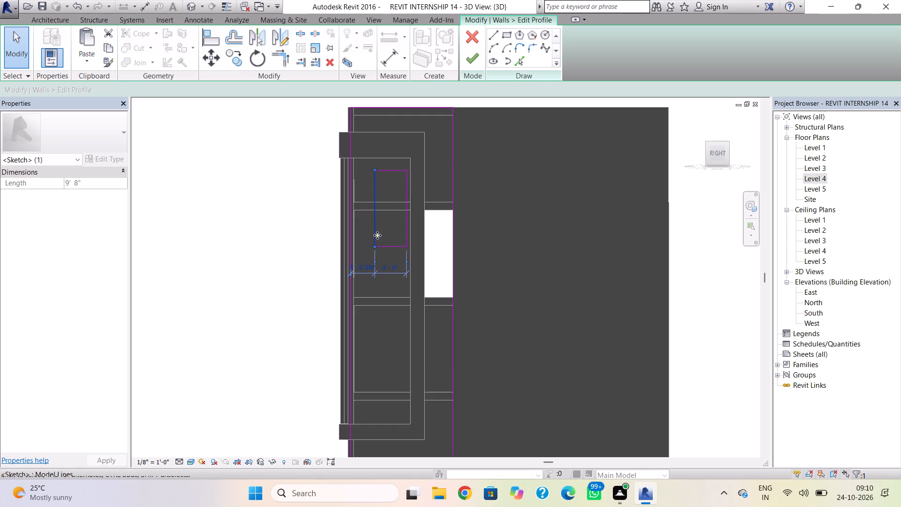
{"action": "key", "text": "Left"}
{"action": "key", "text": "Left"}
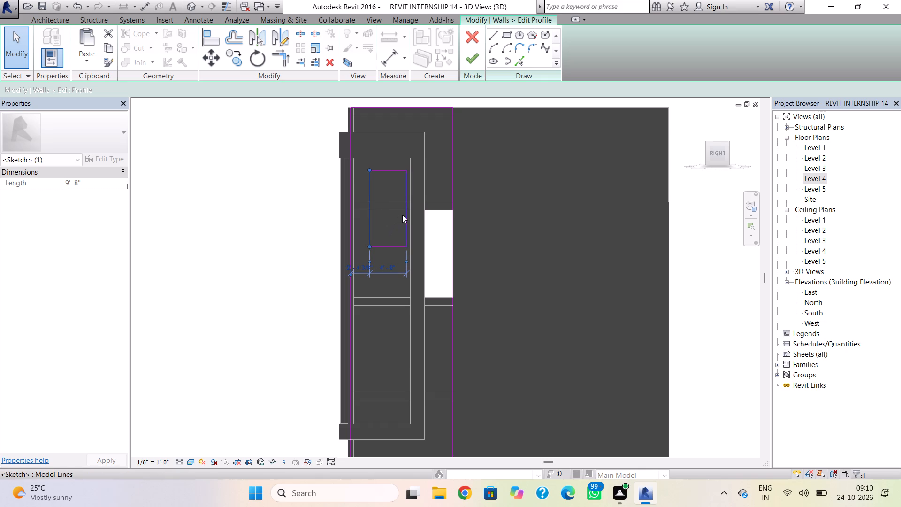
{"action": "left_click", "coordinate": [403, 215]}
{"action": "key", "text": "Left"}
{"action": "key", "text": "Left"}
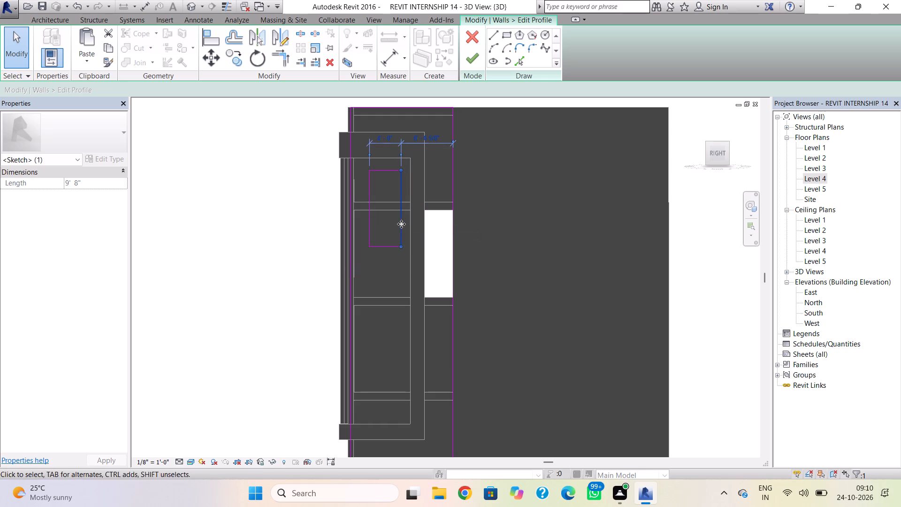
{"action": "key", "text": "Right"}
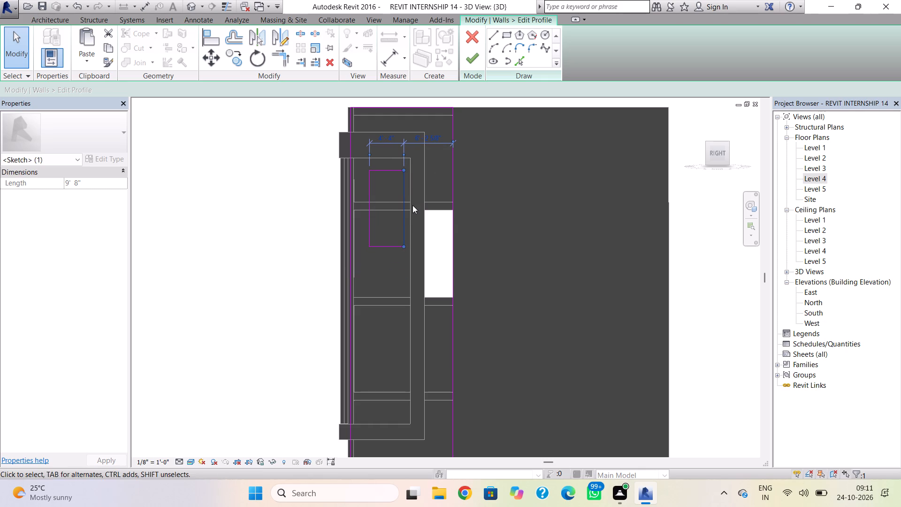
{"action": "key", "text": "Escape"}
Shift the opening outline's rear vertical edge slightly closer to its front edge.
{"action": "left_click_drag", "start_coordinate": [405, 166], "coordinate": [400, 218]}
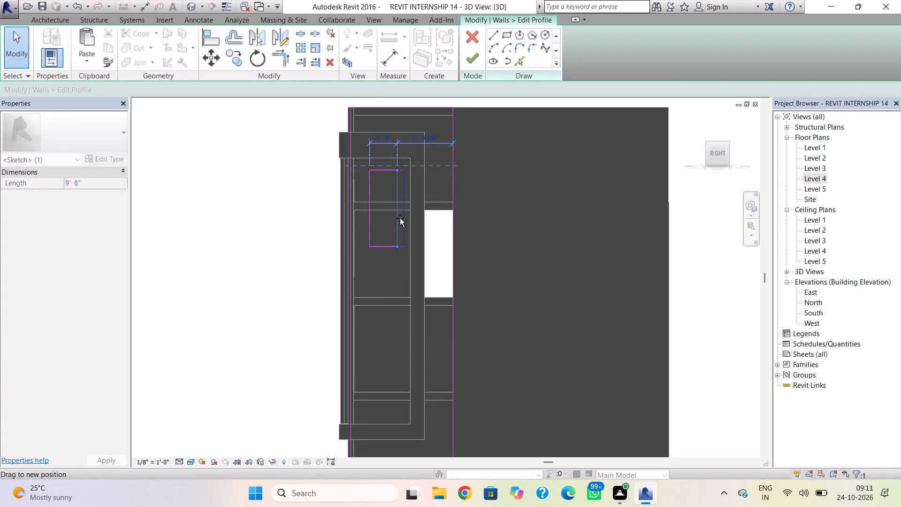
{"action": "left_click_drag", "start_coordinate": [400, 218], "coordinate": [401, 219]}
{"action": "key", "text": "Escape"}
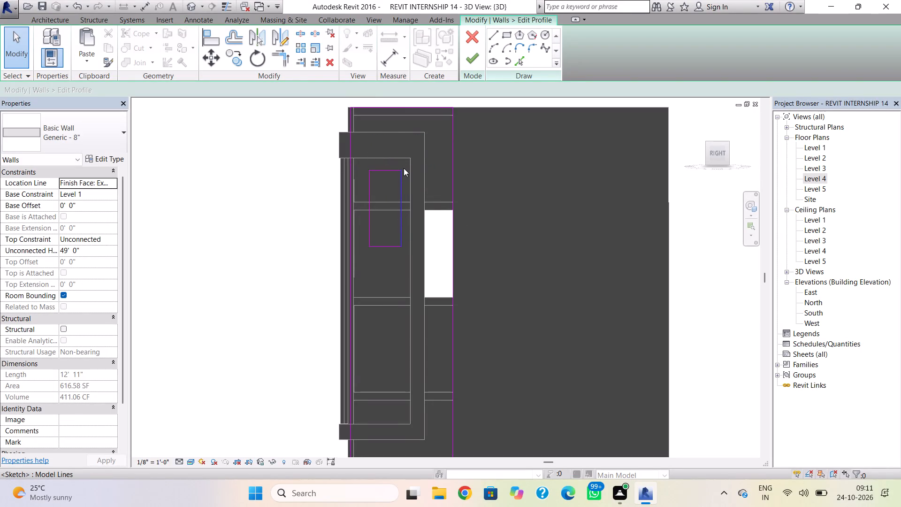
{"action": "key", "text": "Escape"}
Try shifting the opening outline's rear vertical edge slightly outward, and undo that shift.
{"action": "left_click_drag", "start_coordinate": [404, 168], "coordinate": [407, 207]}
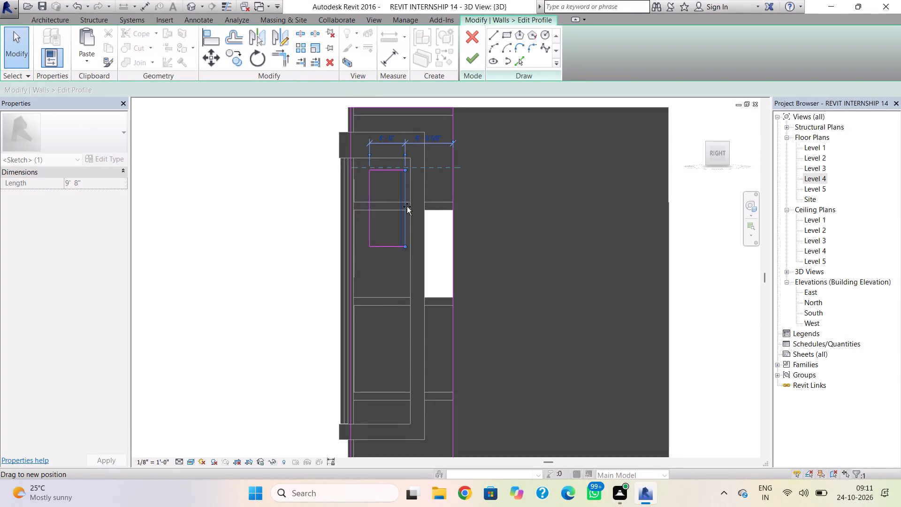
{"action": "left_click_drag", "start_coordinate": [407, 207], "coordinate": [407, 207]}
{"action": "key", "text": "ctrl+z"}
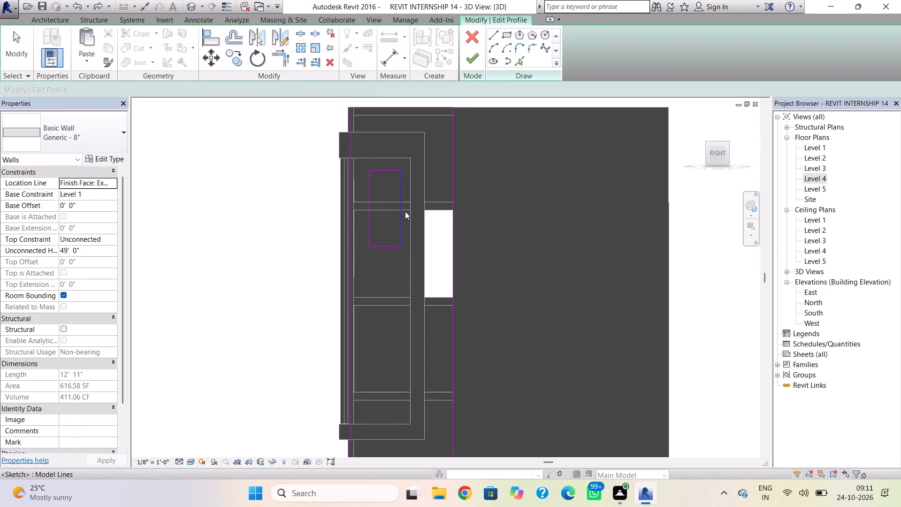
Copy the opening outline straight down twice, placing the copies about 11' 0" and 21' 6" below the original.
{"action": "left_click_drag", "start_coordinate": [406, 165], "coordinate": [403, 201]}
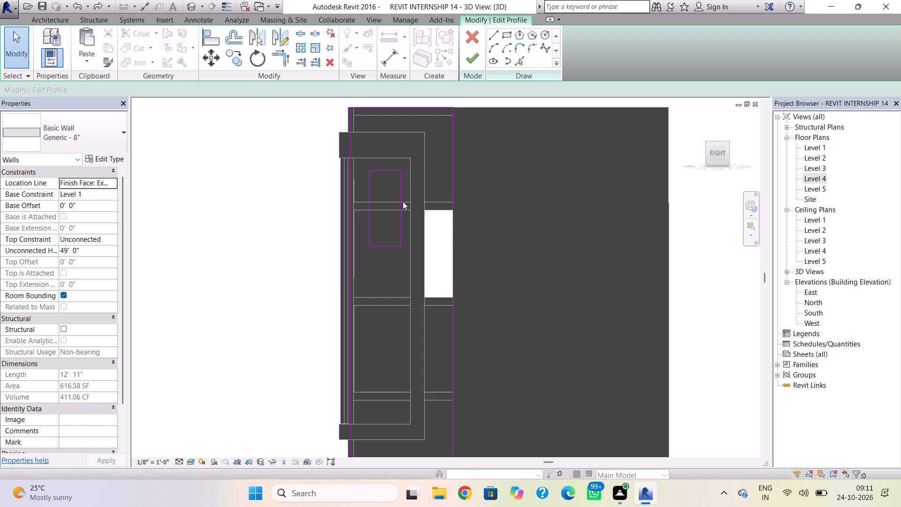
{"action": "left_click_drag", "start_coordinate": [403, 201], "coordinate": [368, 269]}
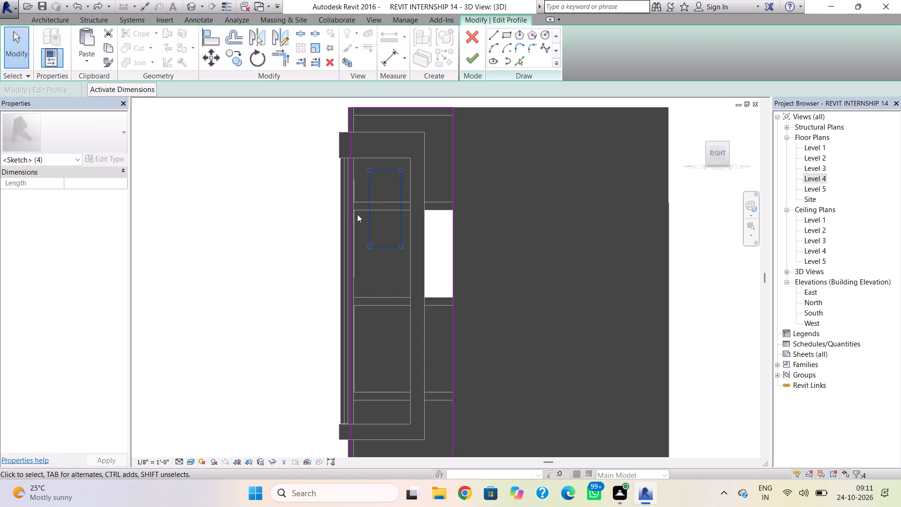
{"action": "key", "text": "ctrl+c"}
{"action": "key", "text": "ctrl+v"}
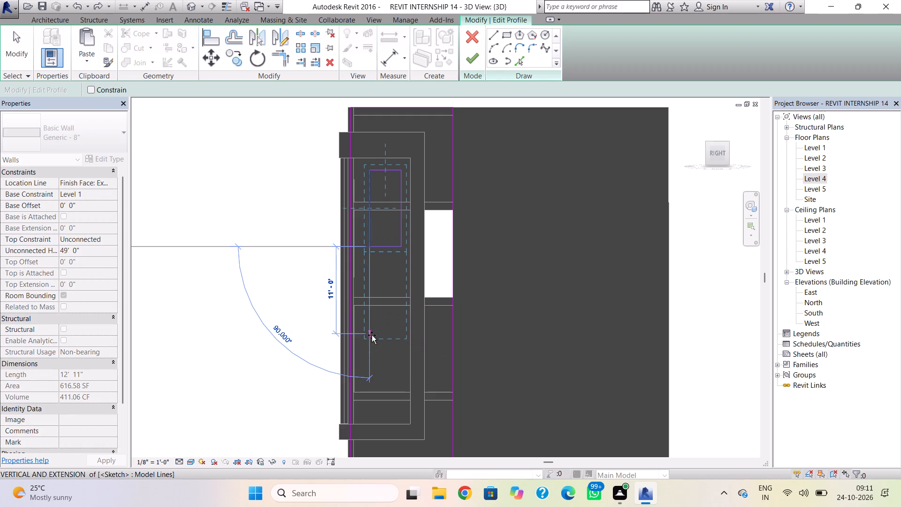
{"action": "left_click", "coordinate": [372, 335]}
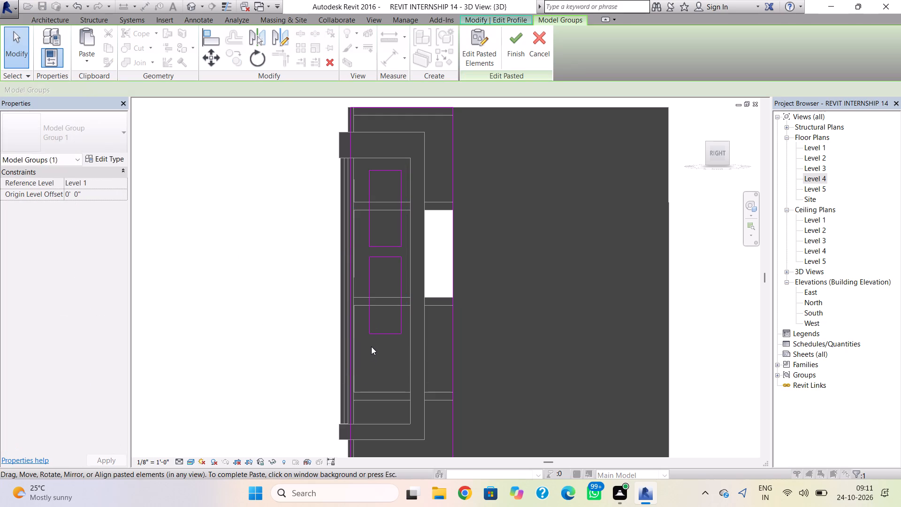
{"action": "key", "text": "ctrl+v"}
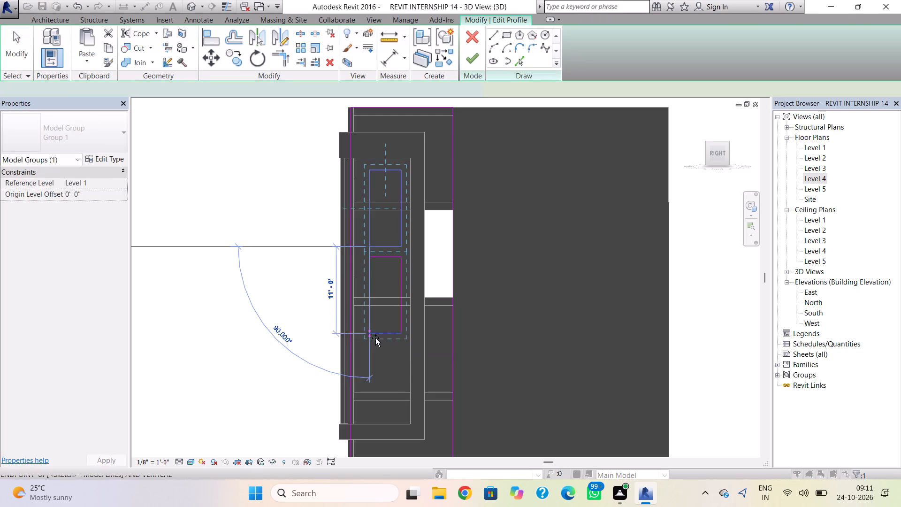
{"action": "left_click", "coordinate": [369, 416]}
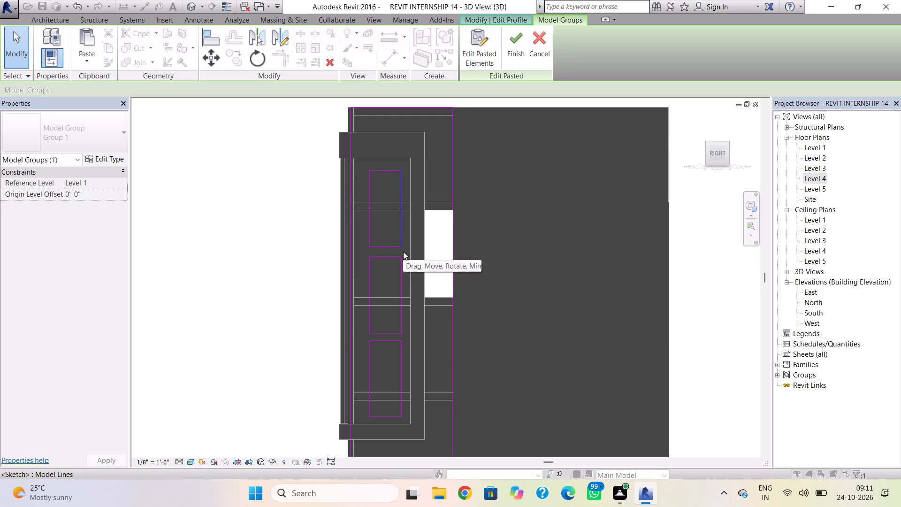
Nudge the middle opening outline slightly upward and finish editing the side wall's profile.
{"action": "left_click_drag", "start_coordinate": [406, 253], "coordinate": [367, 333]}
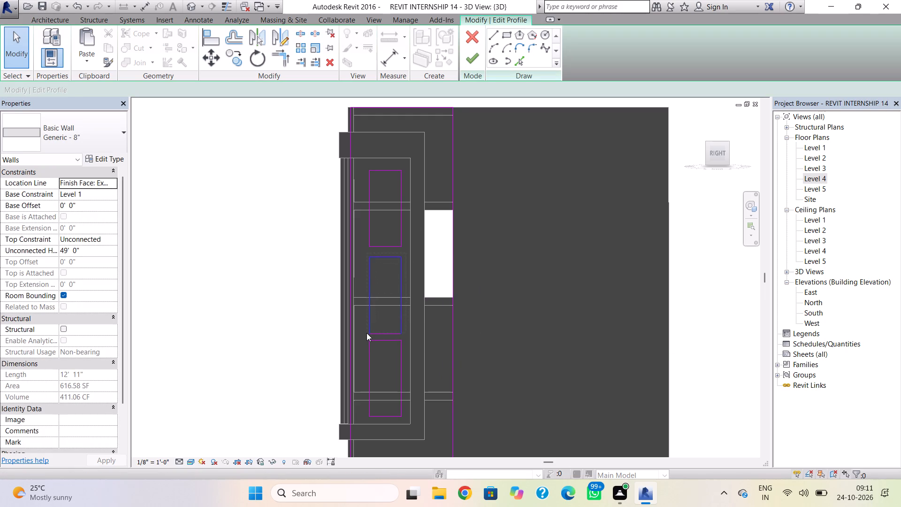
{"action": "left_click_drag", "start_coordinate": [367, 333], "coordinate": [365, 334]}
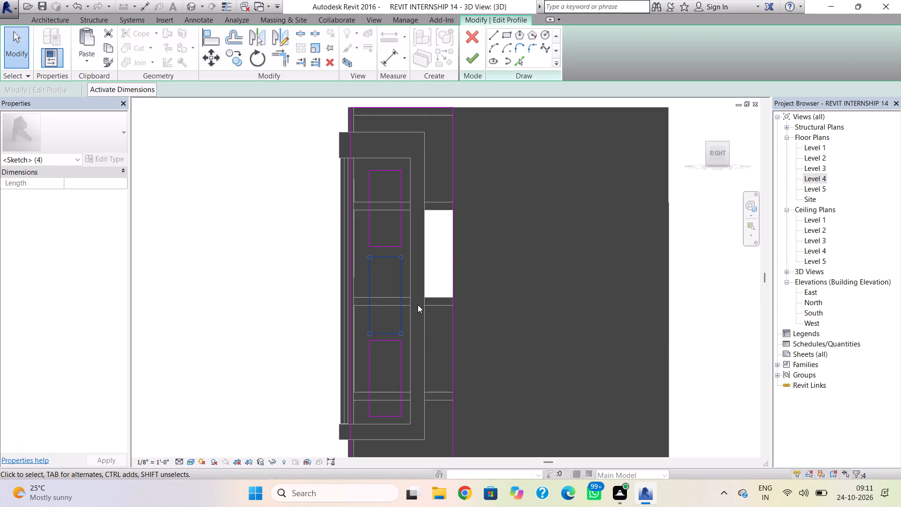
{"action": "key", "text": "Up"}
{"action": "left_click", "coordinate": [489, 282]}
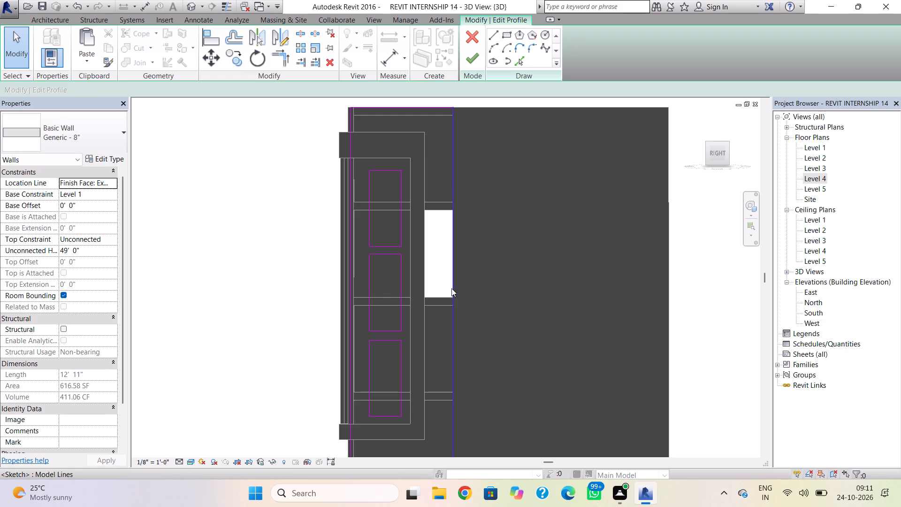
{"action": "left_click", "coordinate": [473, 60]}
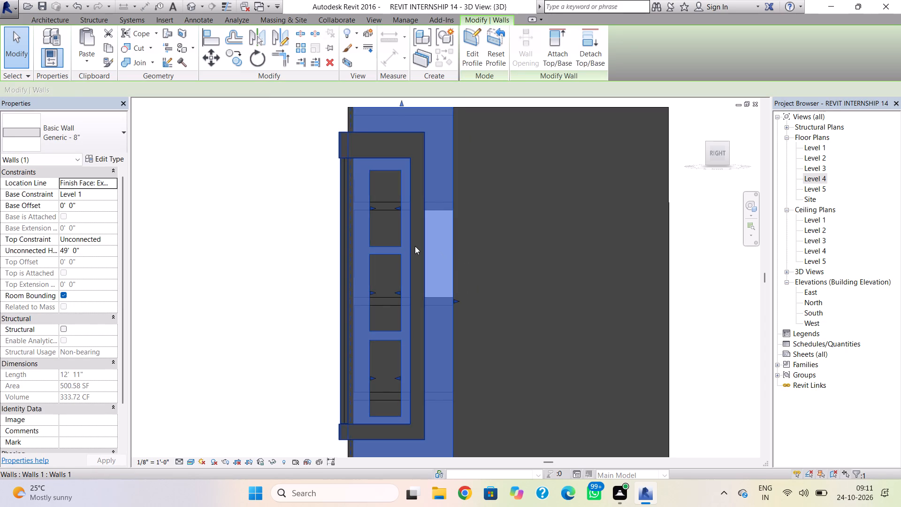
{"action": "right_click_drag", "start_coordinate": [418, 243], "coordinate": [489, 315], "text": "shift"}
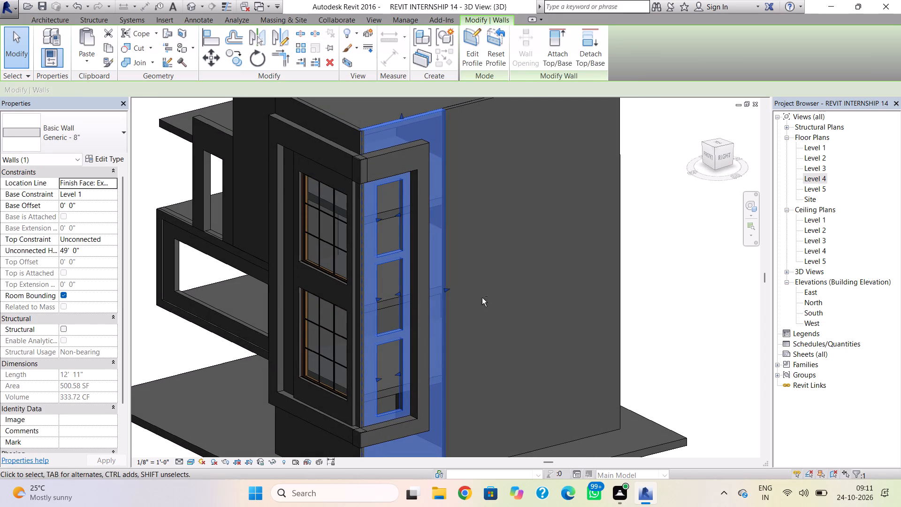
{"action": "key", "text": "Escape"}
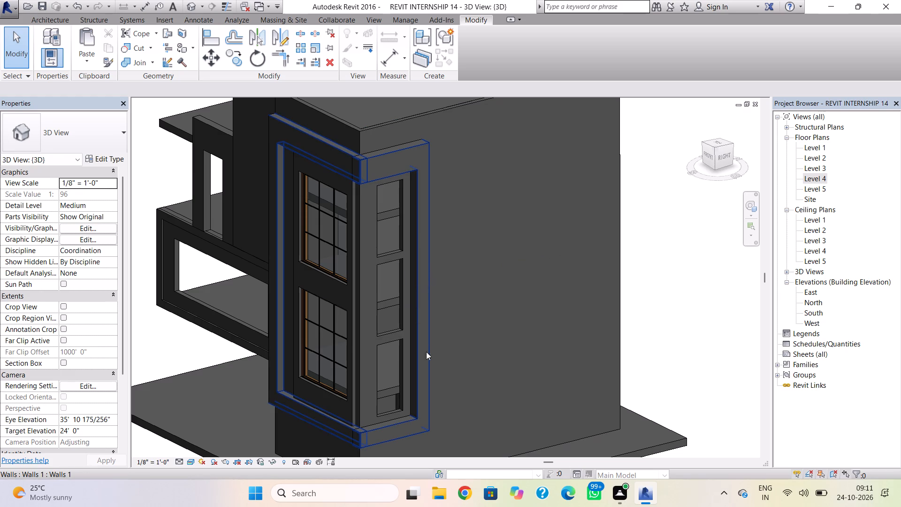
Open the Level 2 floor plan at the opening in the bay's side wall.
{"action": "middle_click_drag", "start_coordinate": [389, 402], "coordinate": [383, 323]}
{"action": "scroll", "coordinate": [383, 340], "scroll_direction": "down", "scroll_amount": 1}
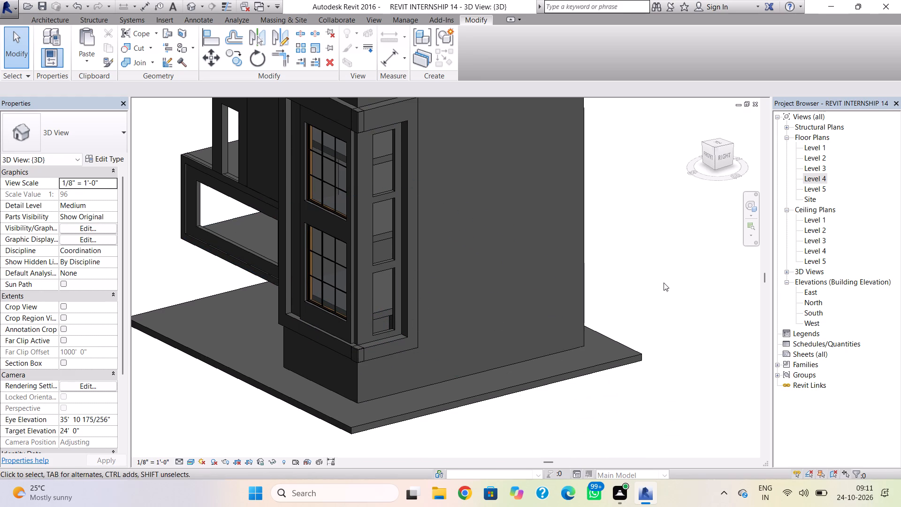
{"action": "double_click", "coordinate": [817, 148]}
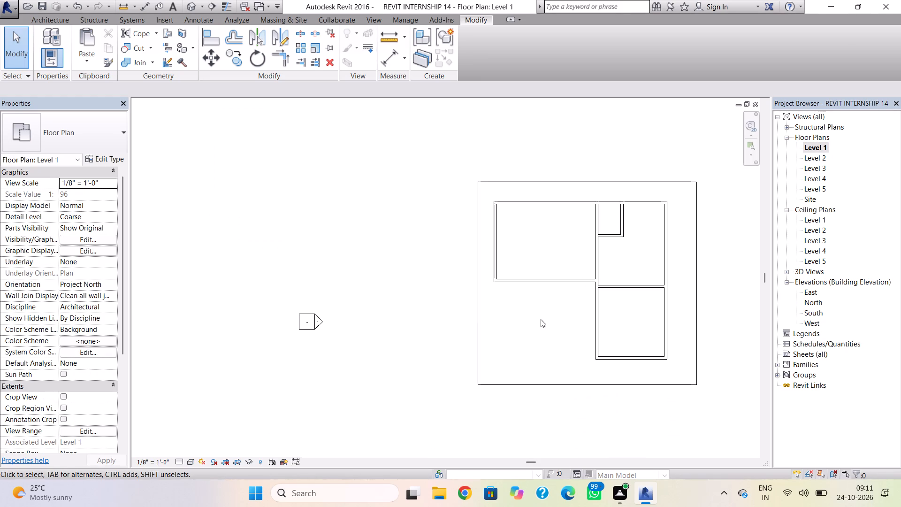
{"action": "double_click", "coordinate": [806, 160]}
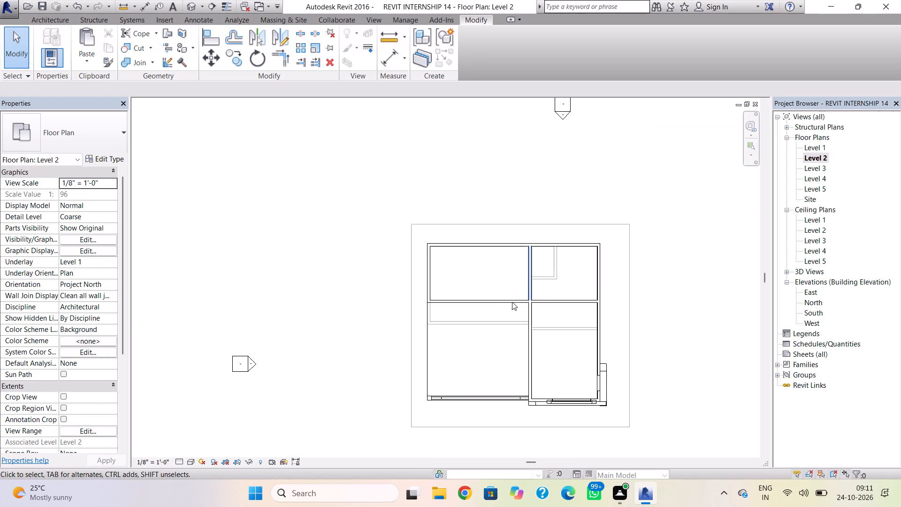
{"action": "scroll", "coordinate": [608, 382], "scroll_direction": "up", "scroll_amount": 7}
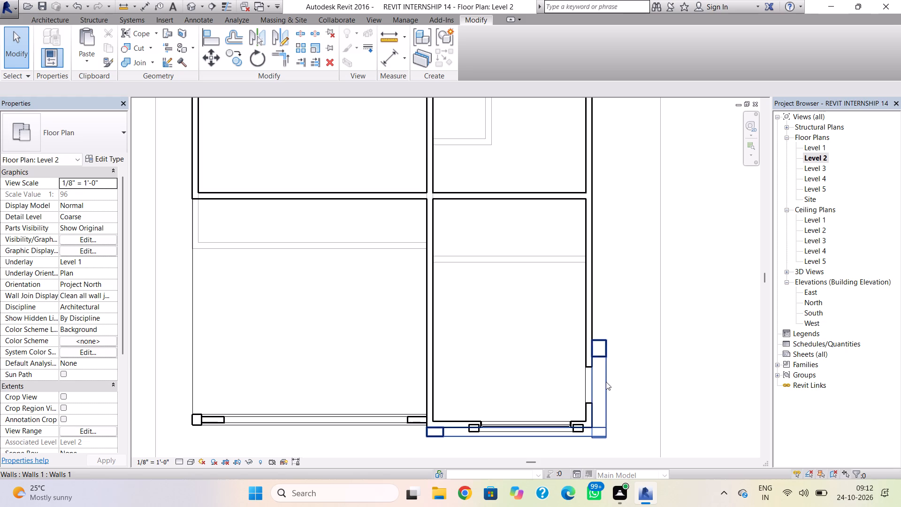
{"action": "scroll", "coordinate": [600, 382], "scroll_direction": "up", "scroll_amount": 3}
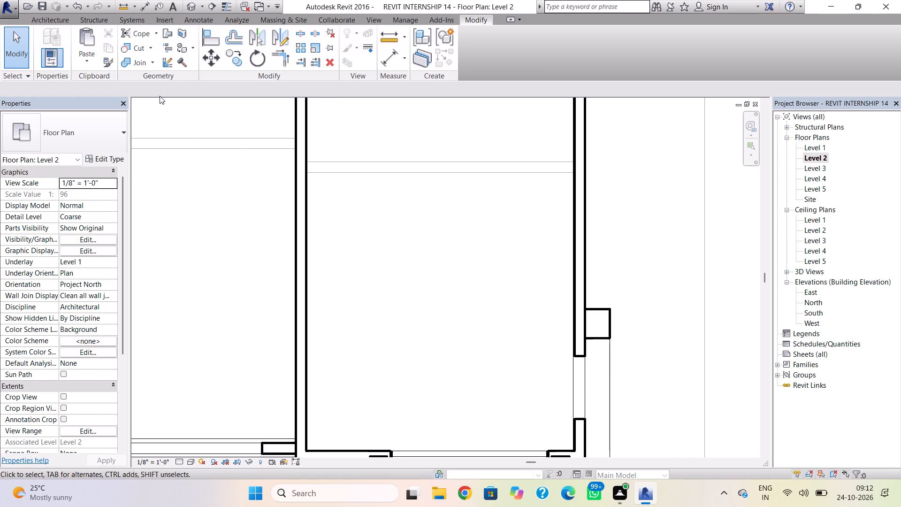
Draw a Curtain Wall 1 wall, 12' 0" high and about 4' long, across the side wall's opening, and return to the 3D view.
{"action": "left_click", "coordinate": [56, 22]}
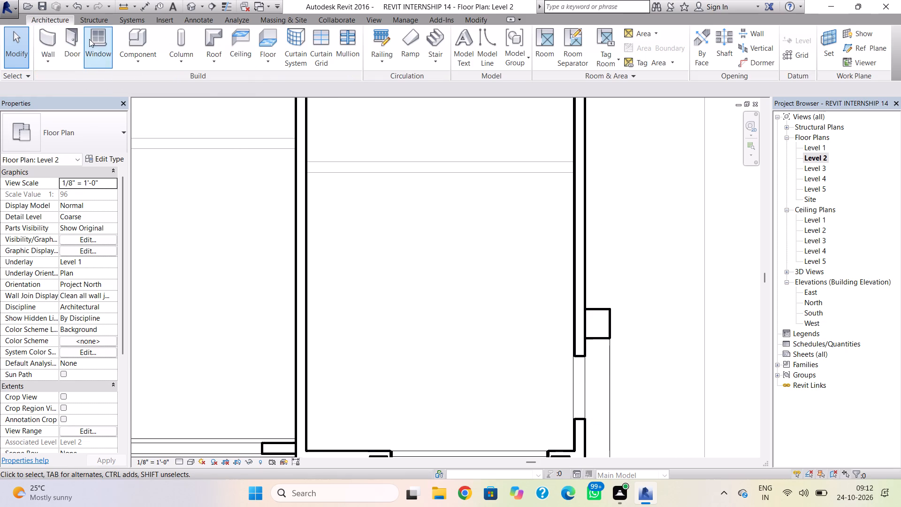
{"action": "left_click", "coordinate": [51, 39]}
{"action": "left_click", "coordinate": [72, 142]}
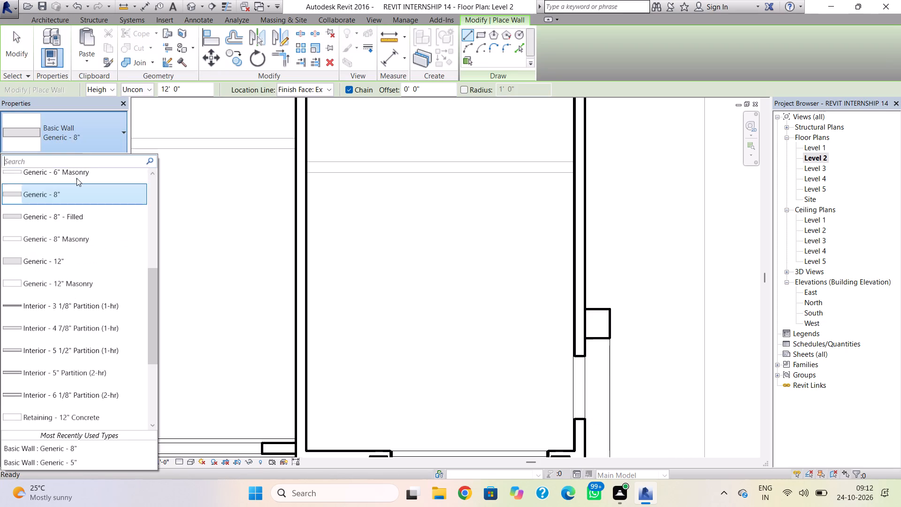
{"action": "scroll", "coordinate": [79, 217], "scroll_direction": "down", "scroll_amount": 8}
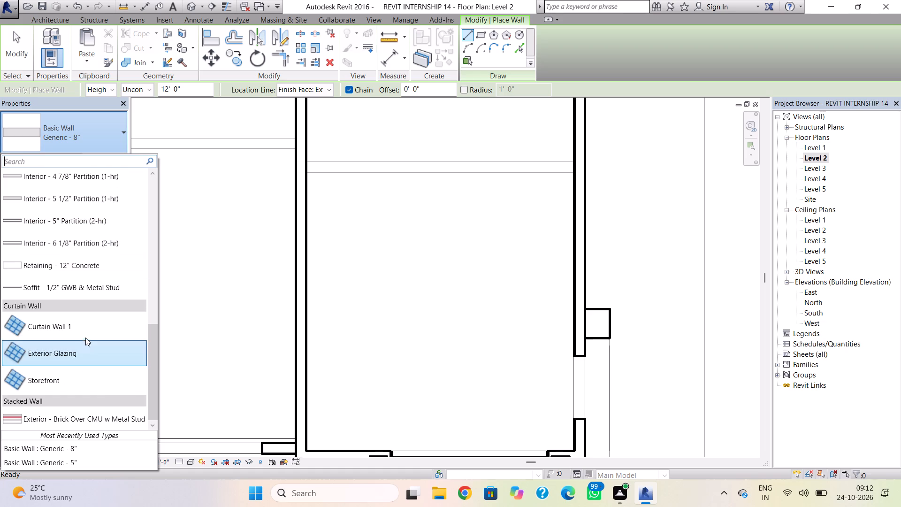
{"action": "left_click", "coordinate": [87, 331]}
{"action": "left_click", "coordinate": [93, 230]}
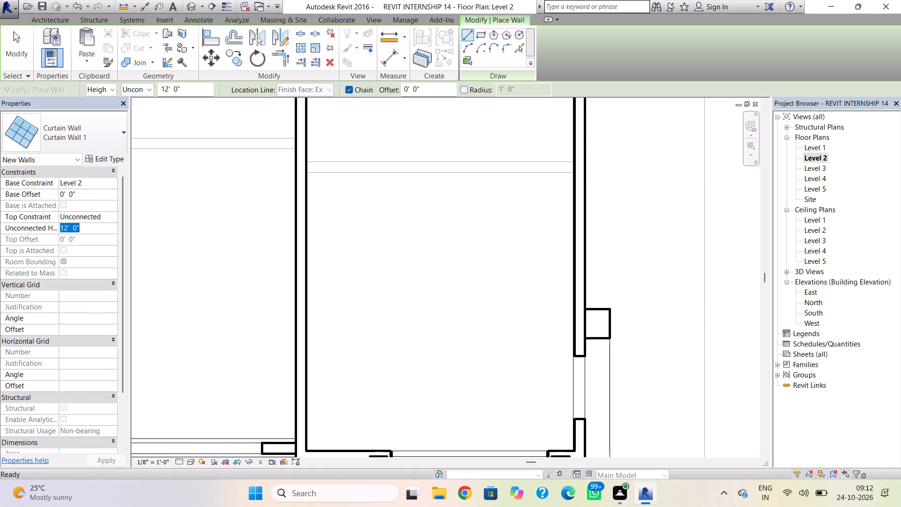
{"action": "left_click", "coordinate": [154, 242]}
{"action": "key", "text": "Escape"}
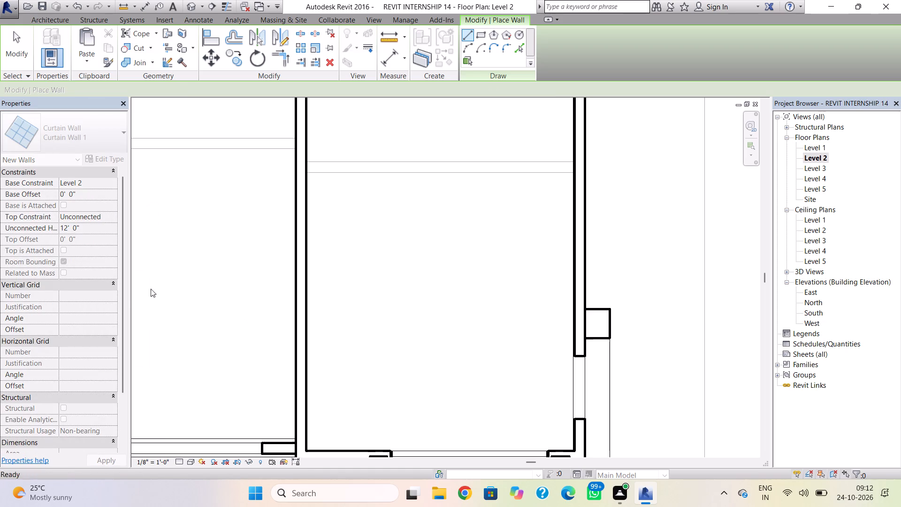
{"action": "scroll", "coordinate": [577, 360], "scroll_direction": "up", "scroll_amount": 4}
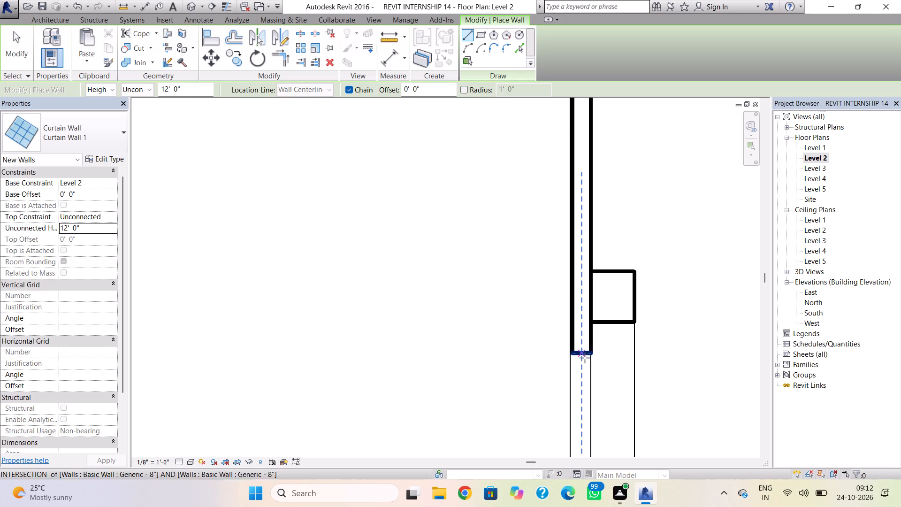
{"action": "scroll", "coordinate": [584, 358], "scroll_direction": "up", "scroll_amount": 7}
{"action": "left_click", "coordinate": [589, 350]}
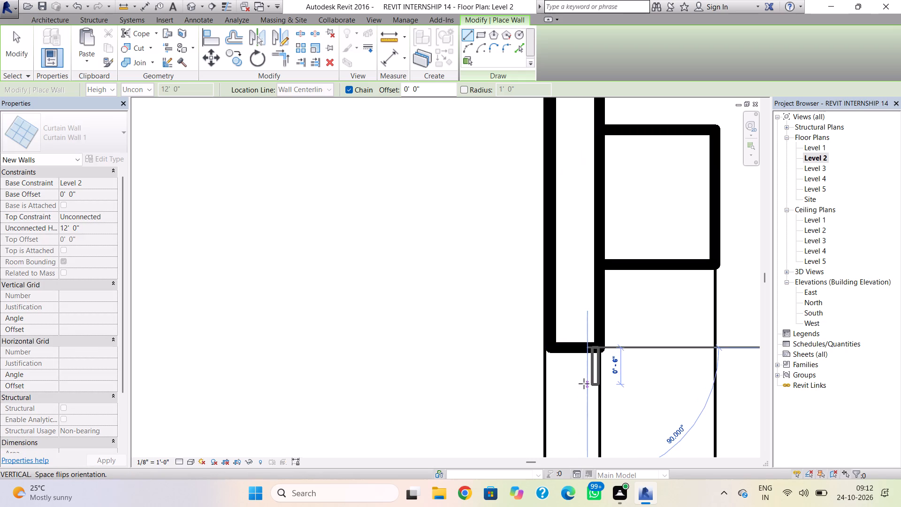
{"action": "scroll", "coordinate": [580, 401], "scroll_direction": "down", "scroll_amount": 3}
{"action": "middle_click_drag", "start_coordinate": [580, 401], "coordinate": [579, 370]}
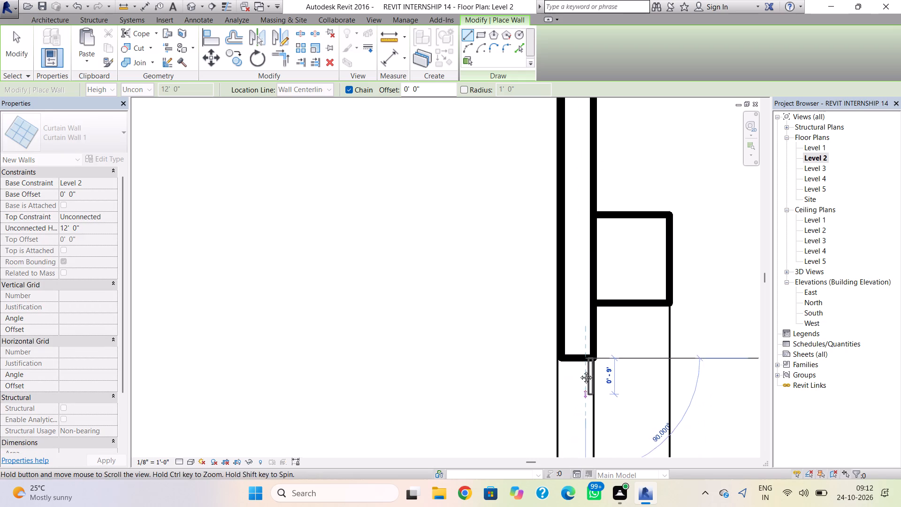
{"action": "middle_click_drag", "start_coordinate": [579, 370], "coordinate": [576, 299]}
{"action": "middle_click_drag", "start_coordinate": [579, 456], "coordinate": [578, 445]}
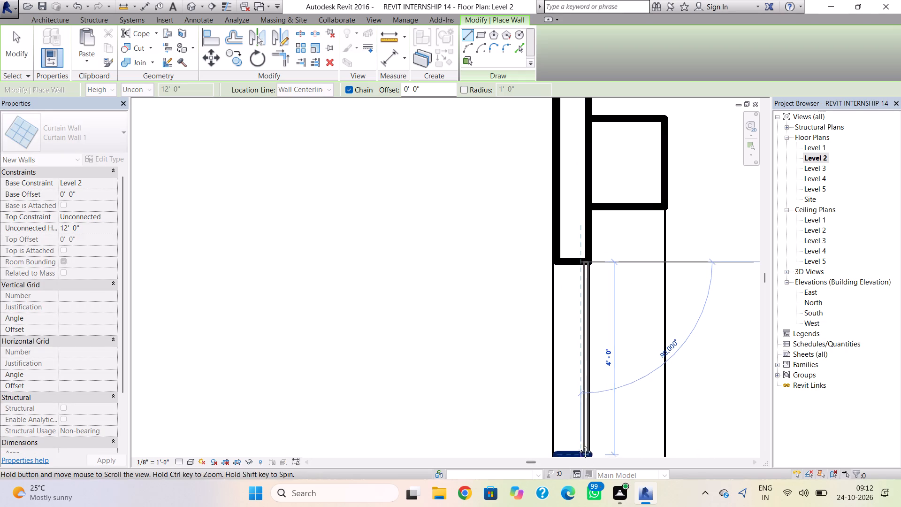
{"action": "middle_click_drag", "start_coordinate": [578, 445], "coordinate": [569, 378]}
{"action": "scroll", "coordinate": [569, 376], "scroll_direction": "up", "scroll_amount": 6}
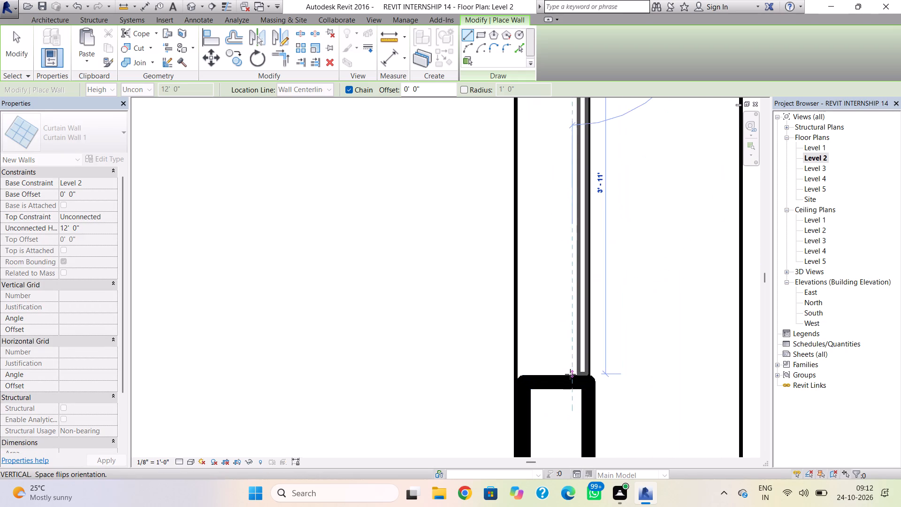
{"action": "scroll", "coordinate": [570, 374], "scroll_direction": "up", "scroll_amount": 2}
{"action": "left_click", "coordinate": [573, 383]}
{"action": "key", "text": "Escape"}
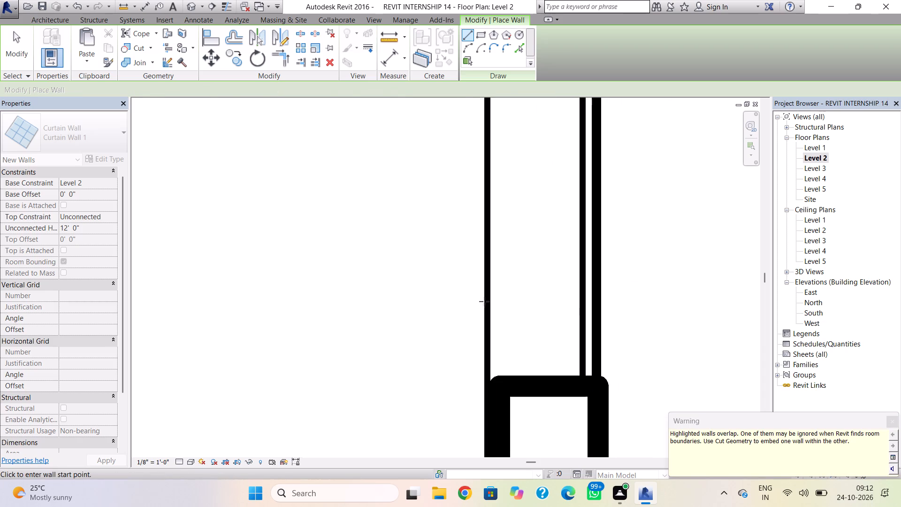
{"action": "left_click", "coordinate": [193, 8]}
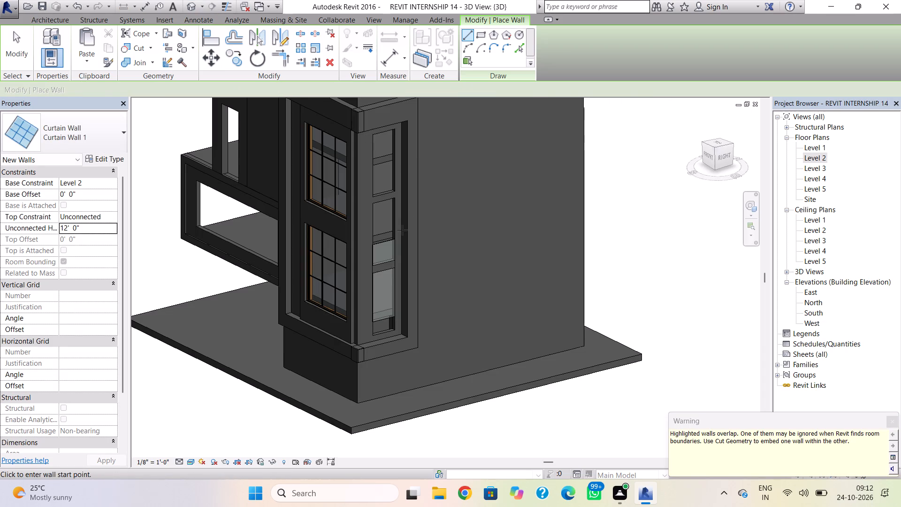
{"action": "key", "text": "Escape"}
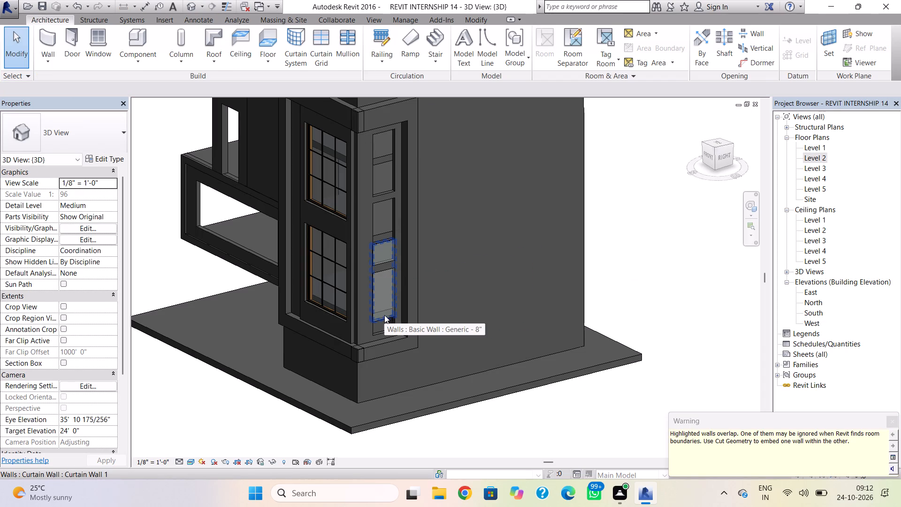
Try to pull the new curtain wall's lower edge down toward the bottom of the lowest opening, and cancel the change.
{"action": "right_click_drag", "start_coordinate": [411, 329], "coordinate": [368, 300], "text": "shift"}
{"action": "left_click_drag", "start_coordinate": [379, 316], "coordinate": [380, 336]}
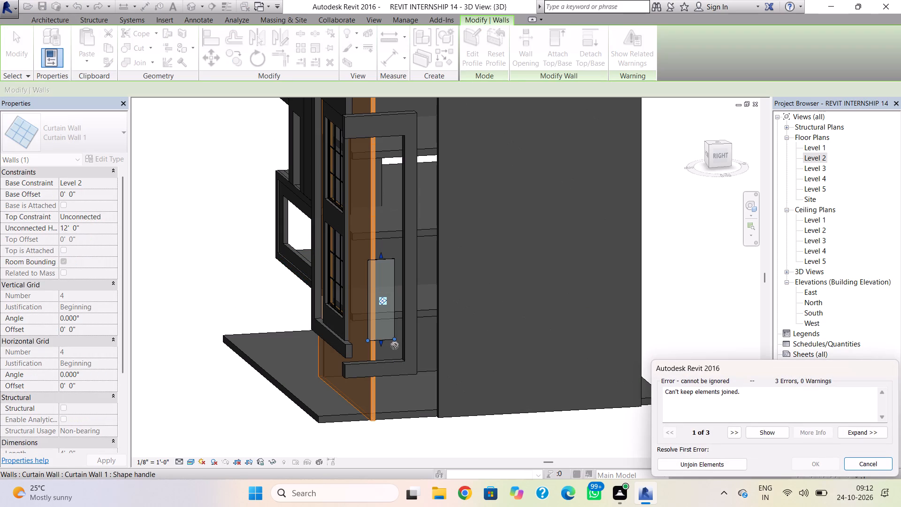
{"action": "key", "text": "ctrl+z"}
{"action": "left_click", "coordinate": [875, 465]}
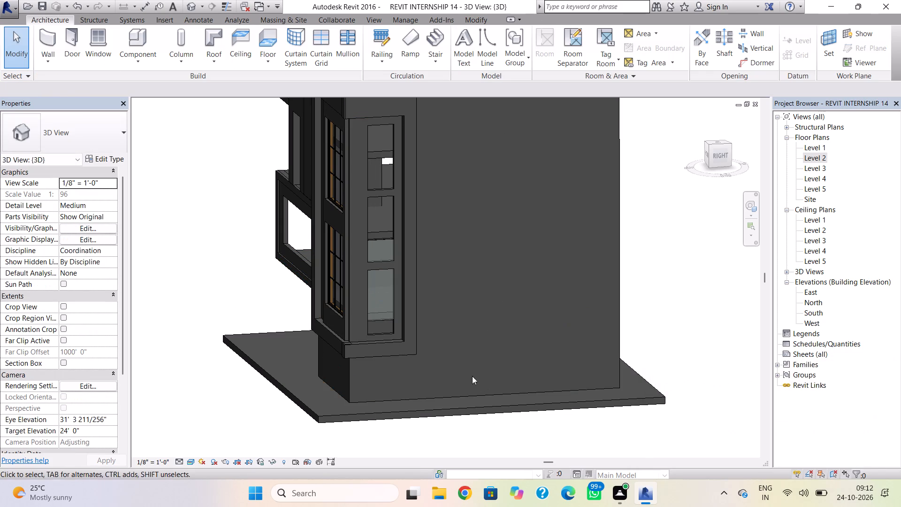
Fit the curtain wall to the lowest side opening by lowering its base and top edges, giving a height of 9' 8".
{"action": "scroll", "coordinate": [355, 318], "scroll_direction": "up", "scroll_amount": 3}
{"action": "scroll", "coordinate": [395, 318], "scroll_direction": "up", "scroll_amount": 3}
{"action": "left_click", "coordinate": [400, 325]}
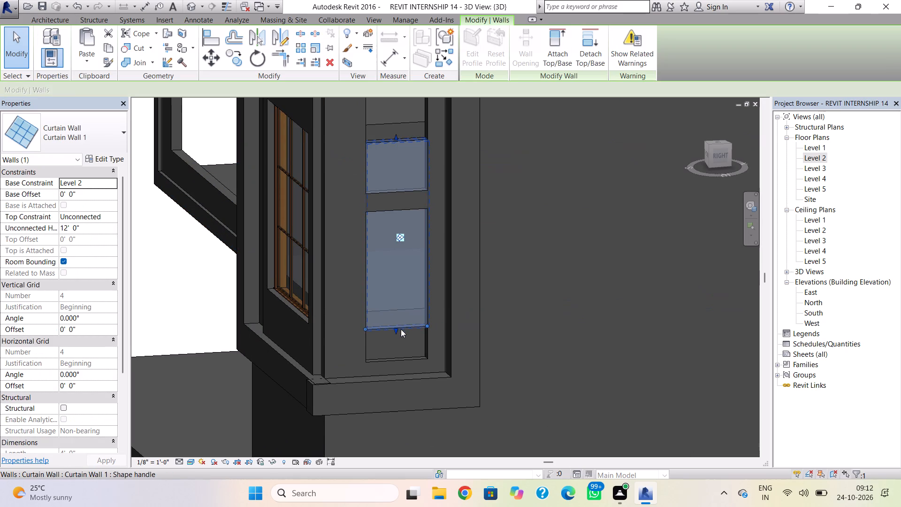
{"action": "left_click_drag", "start_coordinate": [396, 331], "coordinate": [396, 359]}
{"action": "left_click_drag", "start_coordinate": [396, 138], "coordinate": [395, 208]}
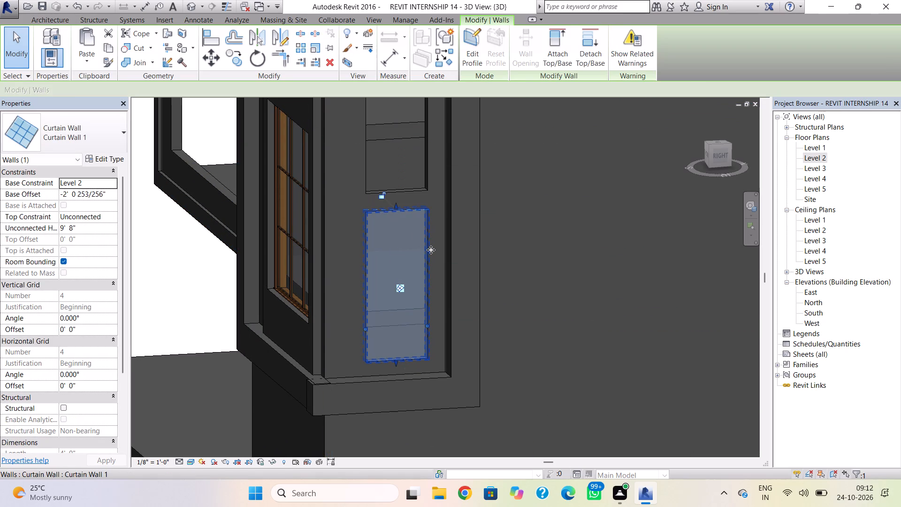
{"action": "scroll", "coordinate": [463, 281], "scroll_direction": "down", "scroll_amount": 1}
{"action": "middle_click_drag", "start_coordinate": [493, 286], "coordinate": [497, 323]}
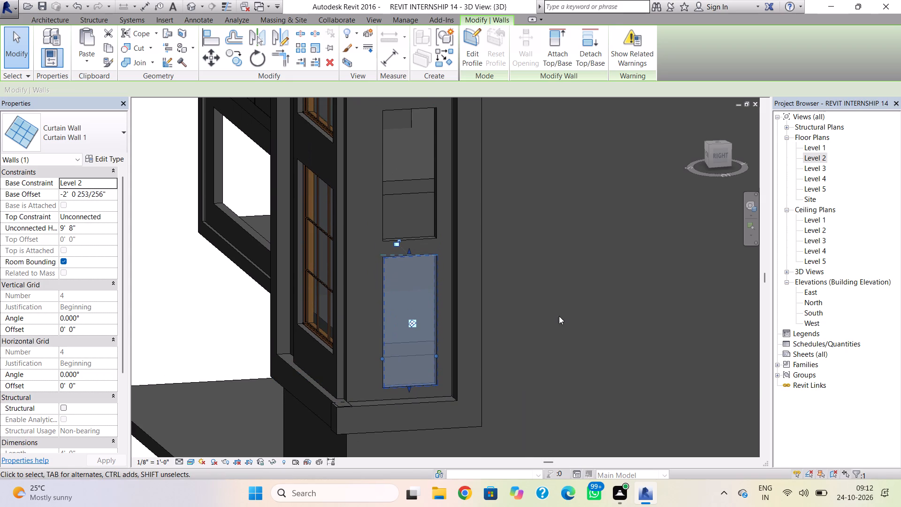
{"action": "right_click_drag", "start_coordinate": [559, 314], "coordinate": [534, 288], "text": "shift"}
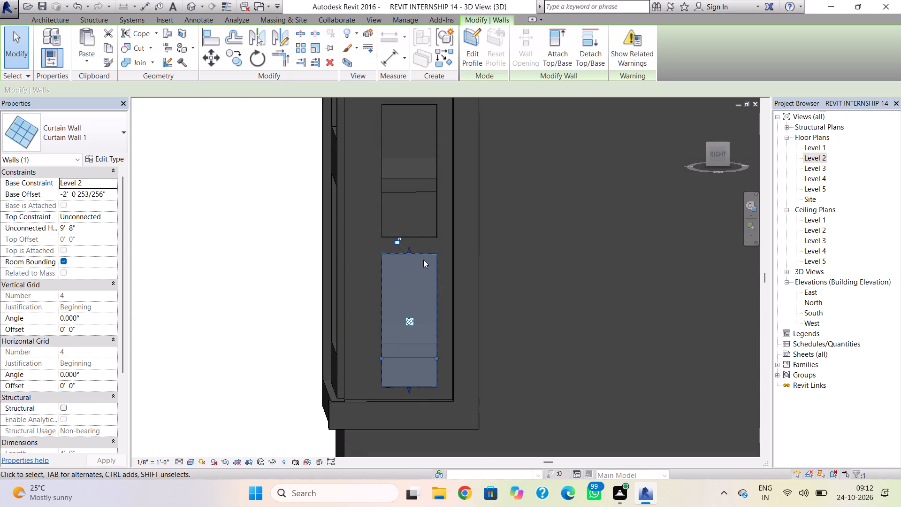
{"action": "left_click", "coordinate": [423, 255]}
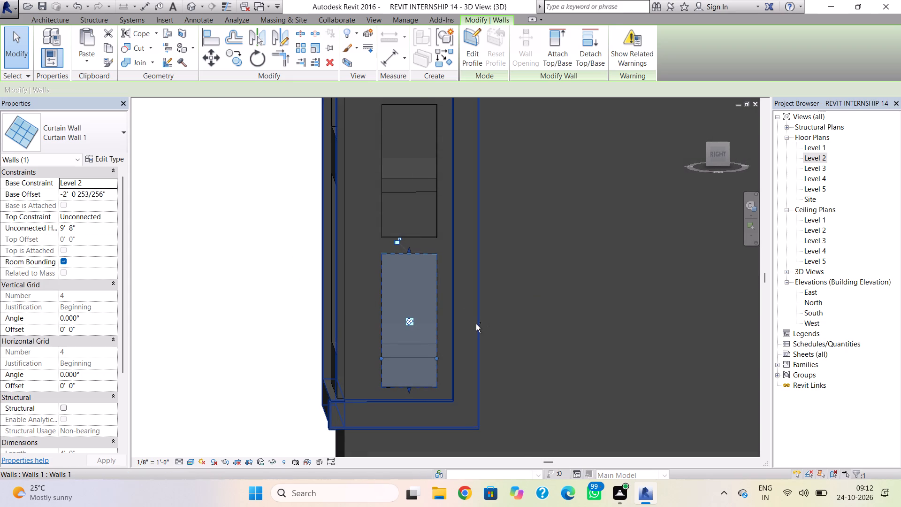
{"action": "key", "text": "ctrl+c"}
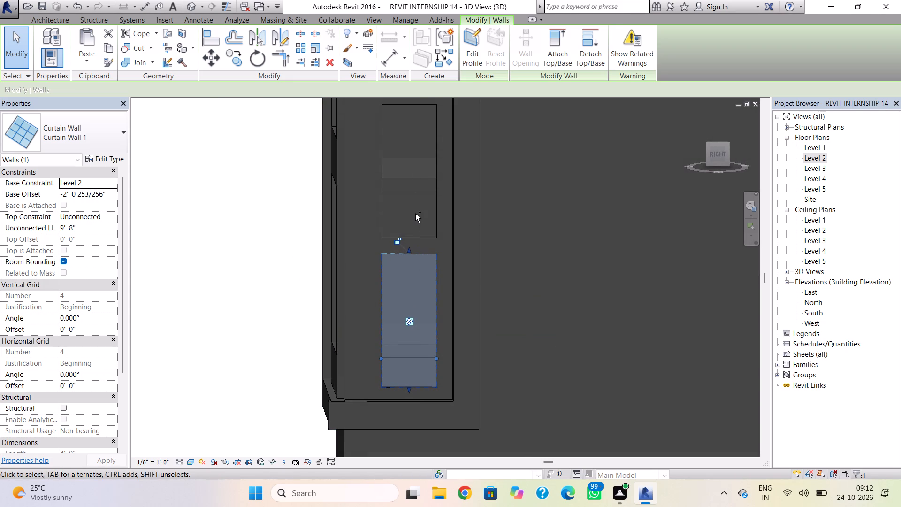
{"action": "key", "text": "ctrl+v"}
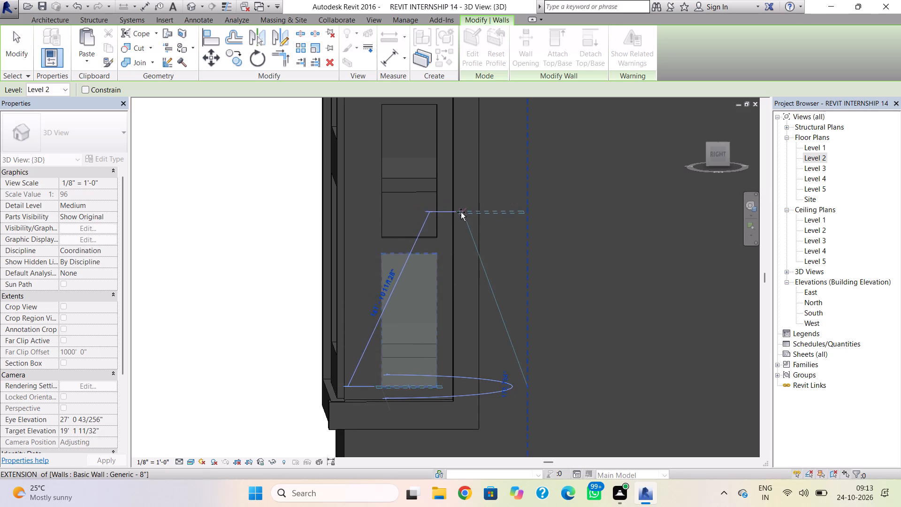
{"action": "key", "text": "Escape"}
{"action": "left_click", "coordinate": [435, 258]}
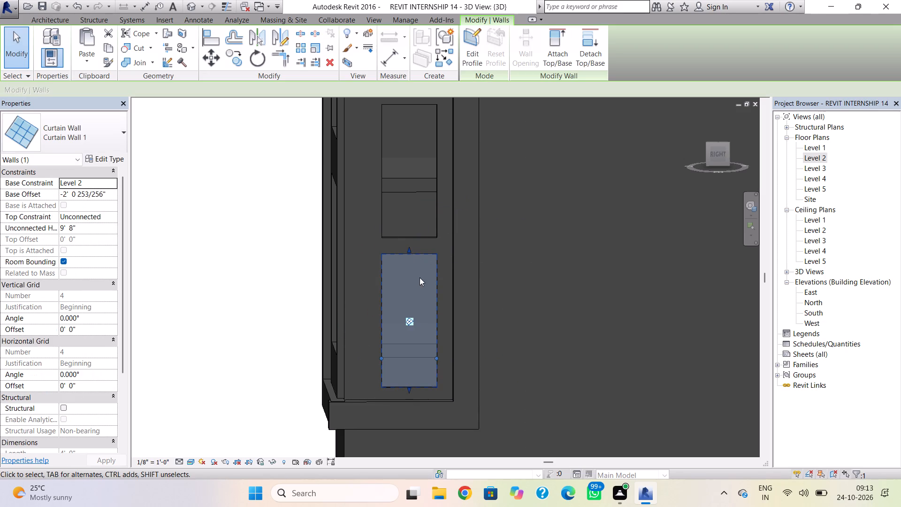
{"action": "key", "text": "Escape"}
Open the Level 3 floor plan at the opening in the bay's side wall and start a Curtain Wall 1 wall.
{"action": "scroll", "coordinate": [432, 269], "scroll_direction": "down", "scroll_amount": 1}
{"action": "middle_click_drag", "start_coordinate": [432, 269], "coordinate": [411, 275]}
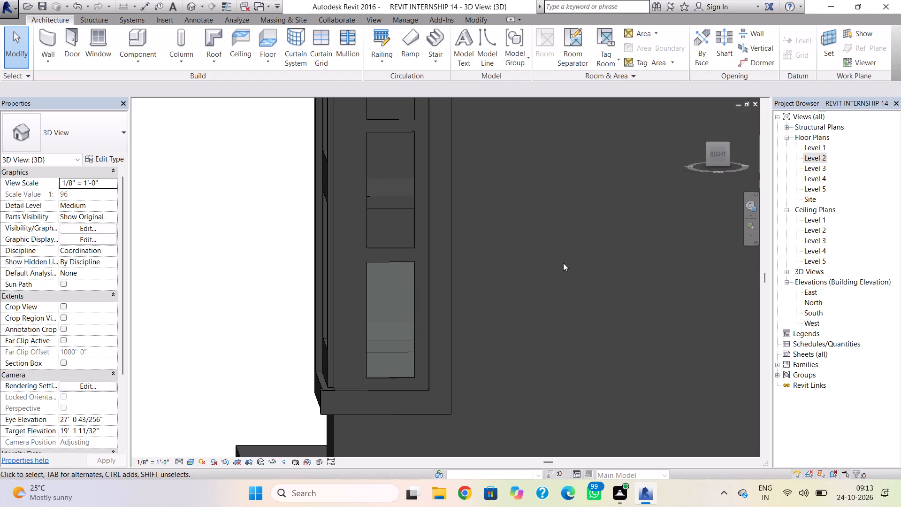
{"action": "double_click", "coordinate": [816, 167]}
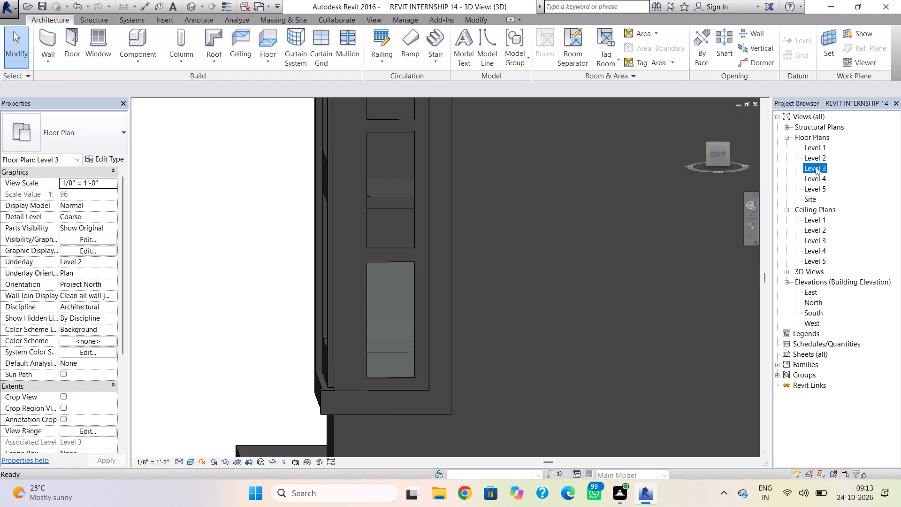
{"action": "scroll", "coordinate": [575, 254], "scroll_direction": "down", "scroll_amount": 11}
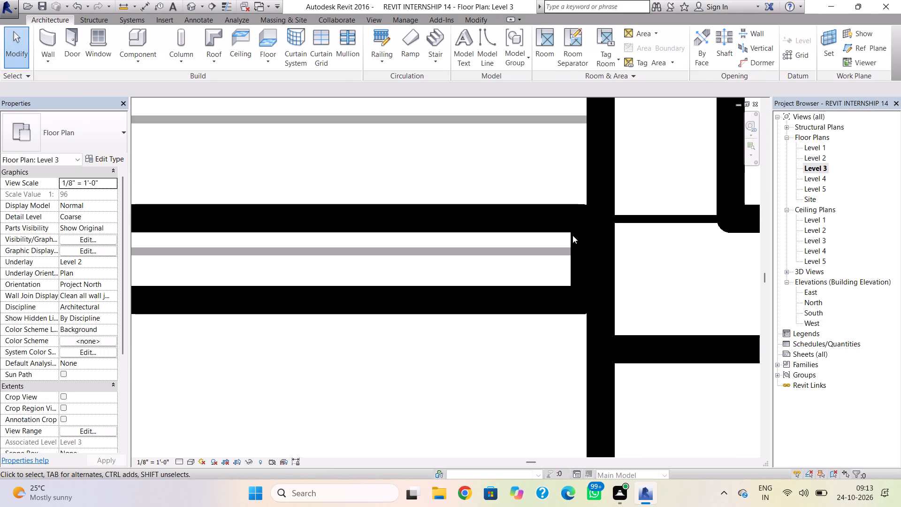
{"action": "scroll", "coordinate": [573, 235], "scroll_direction": "down", "scroll_amount": 20}
{"action": "middle_click_drag", "start_coordinate": [555, 246], "coordinate": [345, 309]}
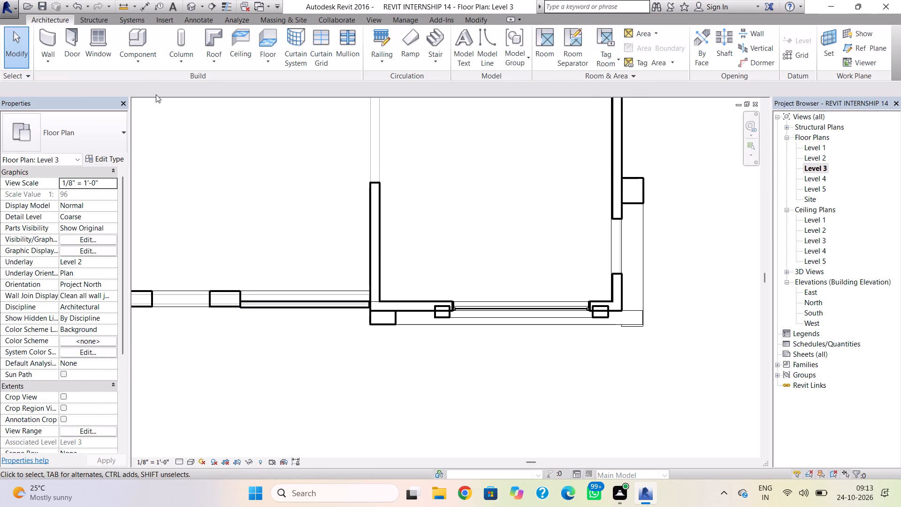
{"action": "left_click", "coordinate": [55, 47]}
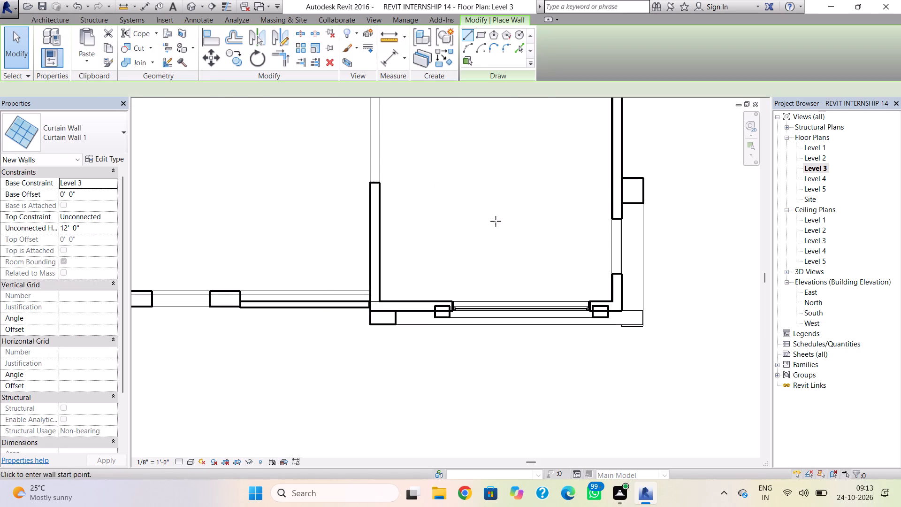
{"action": "scroll", "coordinate": [626, 219], "scroll_direction": "up", "scroll_amount": 12}
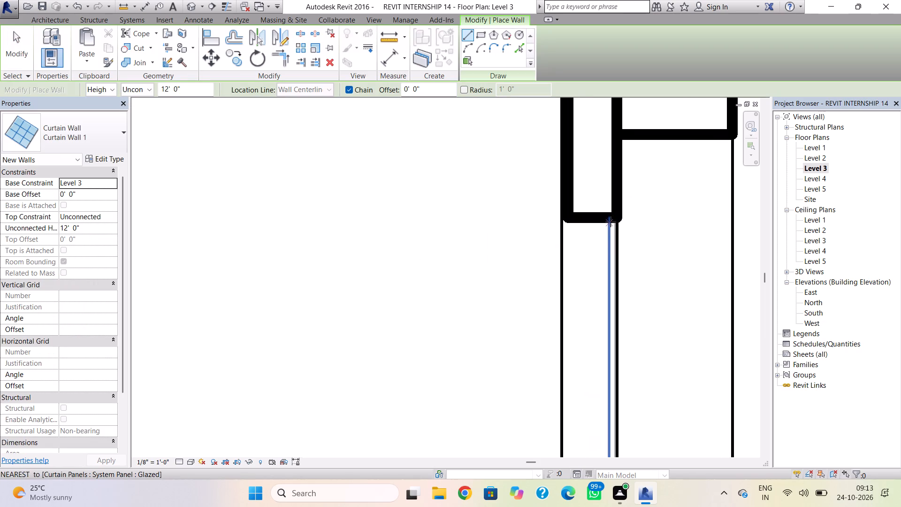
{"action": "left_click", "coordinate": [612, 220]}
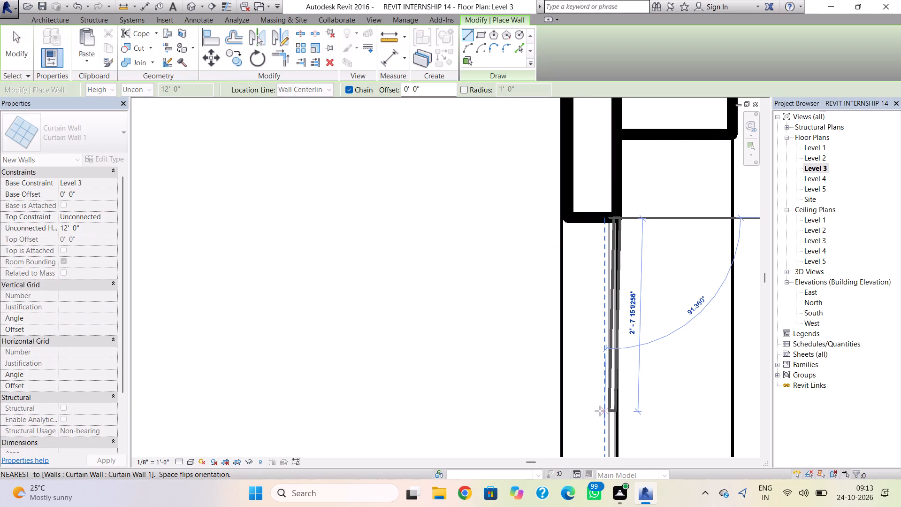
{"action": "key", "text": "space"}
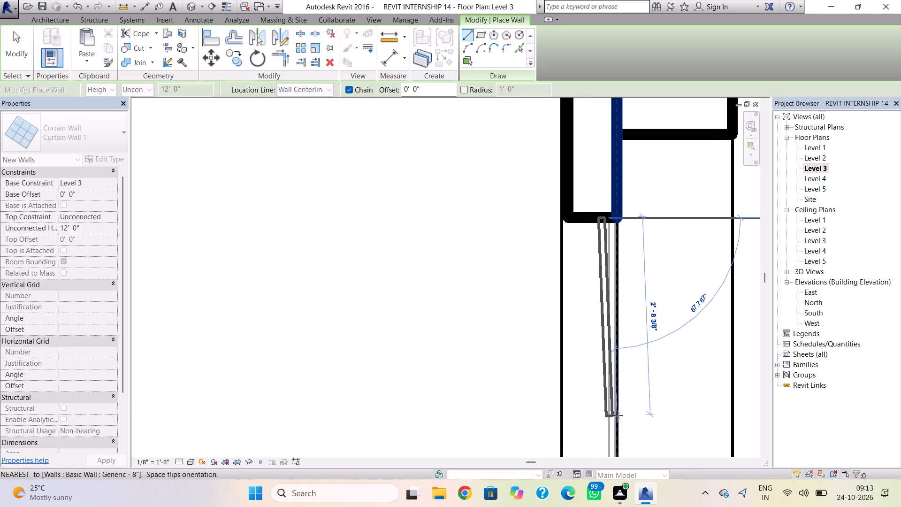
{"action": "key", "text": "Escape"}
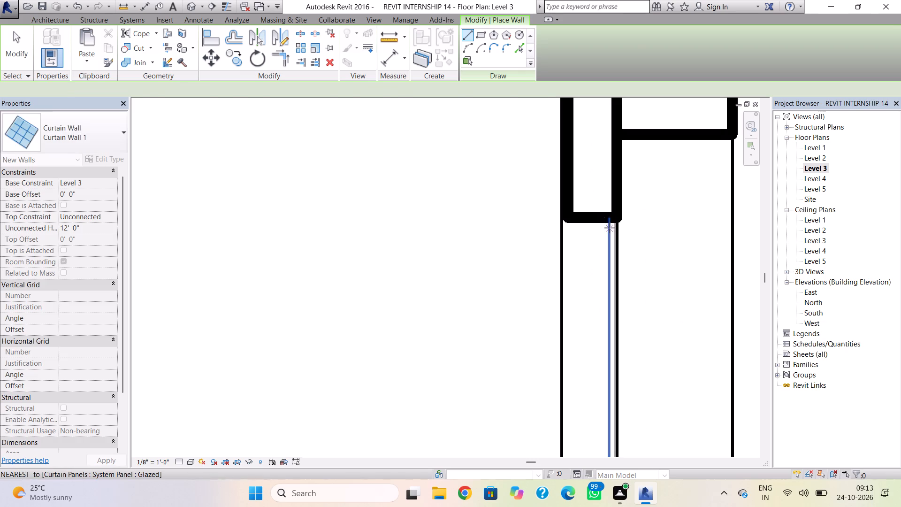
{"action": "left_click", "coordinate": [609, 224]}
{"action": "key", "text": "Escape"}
Draw a Curtain Wall 1 wall, 12' 0" high and about 4' long, across the Level 3 side opening, and return to the 3D view.
{"action": "left_click", "coordinate": [604, 221]}
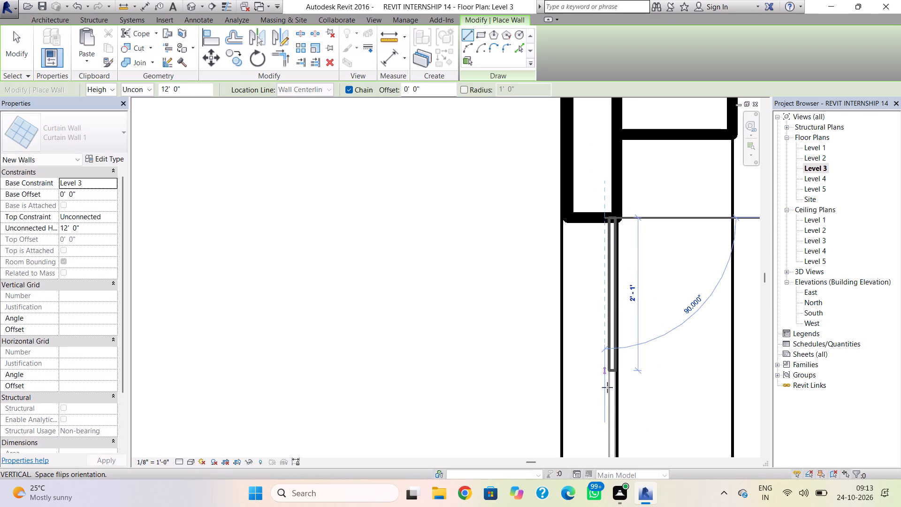
{"action": "middle_click_drag", "start_coordinate": [594, 423], "coordinate": [596, 253]}
{"action": "scroll", "coordinate": [594, 420], "scroll_direction": "down", "scroll_amount": 1}
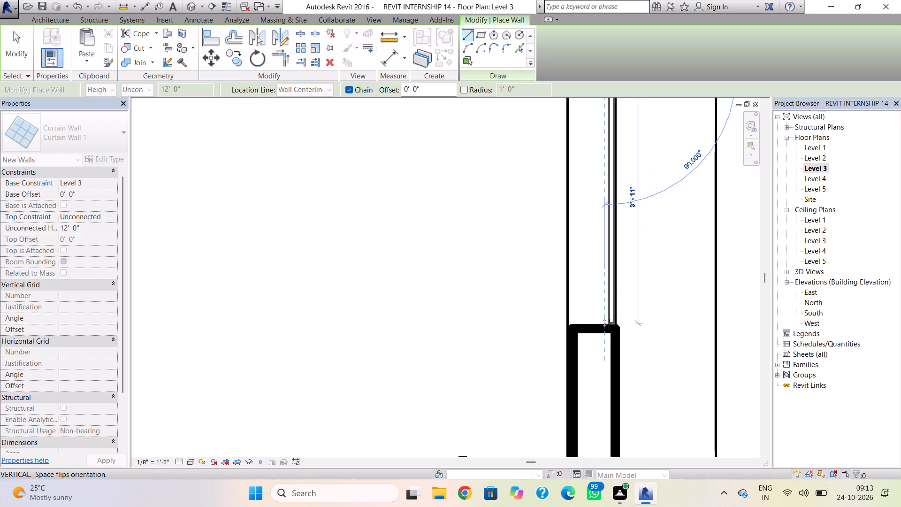
{"action": "scroll", "coordinate": [606, 325], "scroll_direction": "up", "scroll_amount": 11}
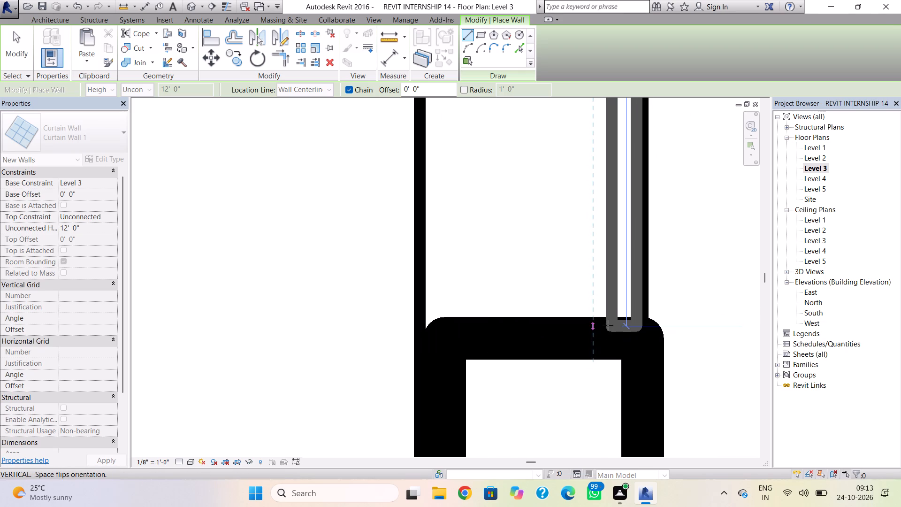
{"action": "left_click", "coordinate": [611, 320]}
{"action": "key", "text": "Escape"}
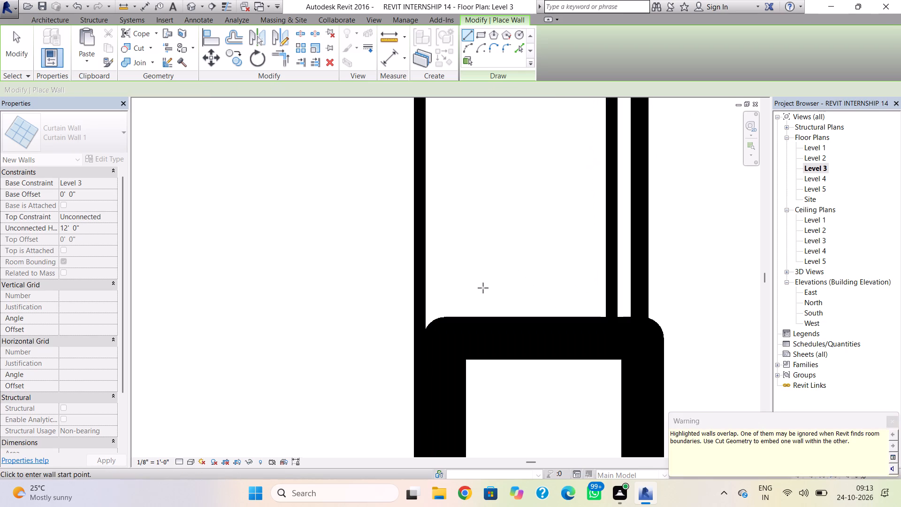
{"action": "left_click", "coordinate": [188, 8]}
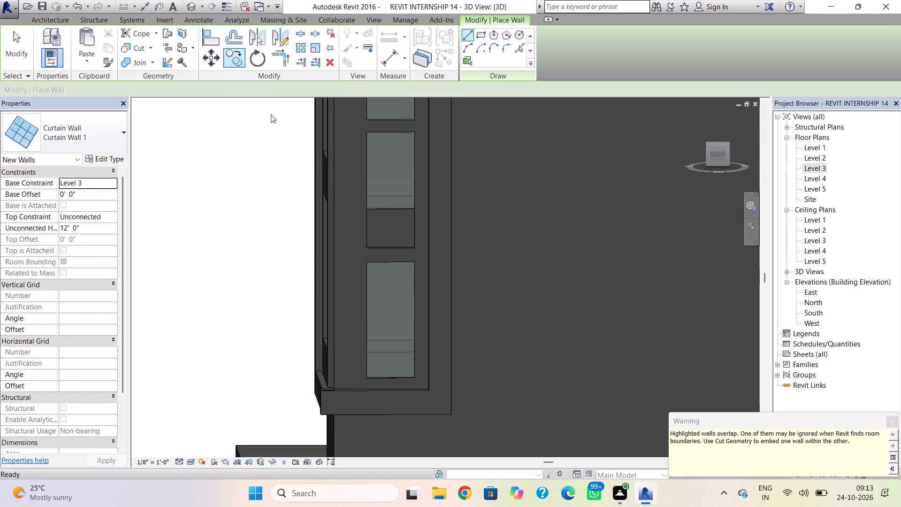
{"action": "key", "text": "Escape"}
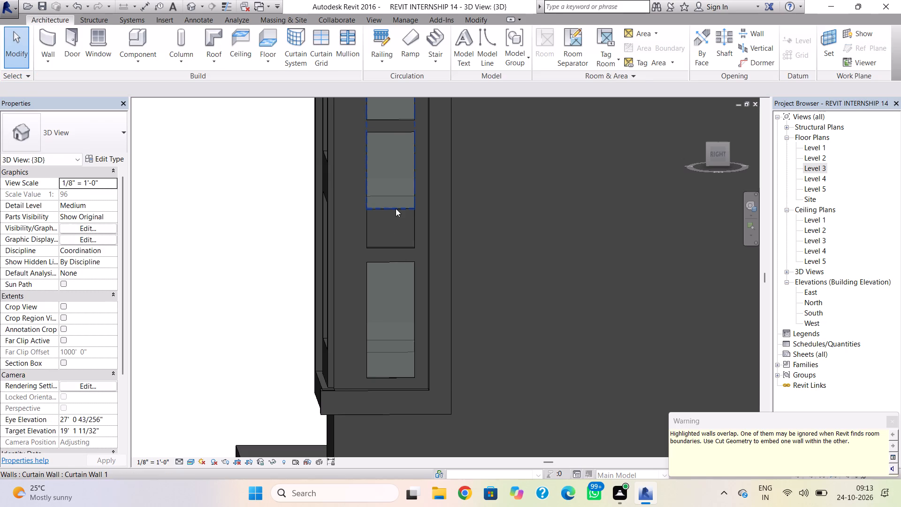
Fit the new curtain wall to the middle side opening by lowering its base offset to about -3' 3" and its top edge to the opening's head.
{"action": "left_click", "coordinate": [396, 208]}
{"action": "left_click_drag", "start_coordinate": [391, 212], "coordinate": [391, 215]}
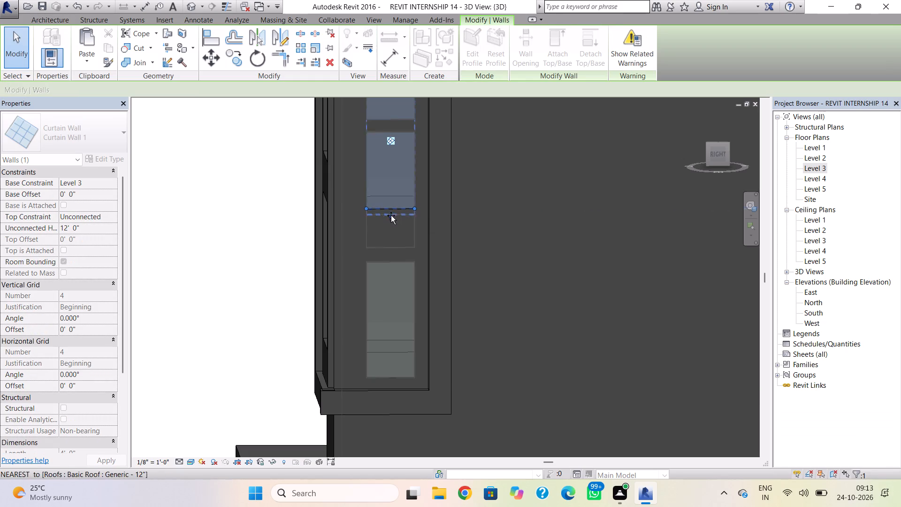
{"action": "left_click_drag", "start_coordinate": [391, 215], "coordinate": [391, 245]}
{"action": "middle_click_drag", "start_coordinate": [392, 246], "coordinate": [383, 348]}
{"action": "left_click_drag", "start_coordinate": [382, 164], "coordinate": [377, 213]}
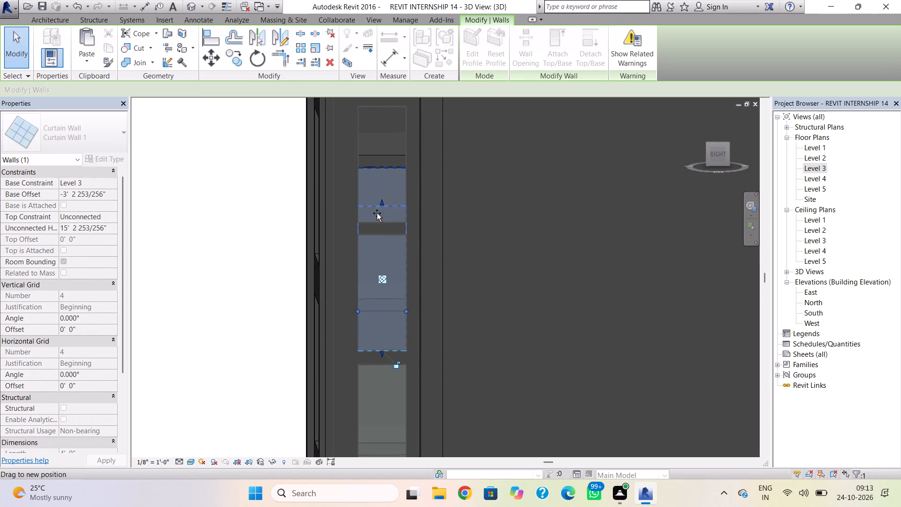
{"action": "left_click_drag", "start_coordinate": [377, 213], "coordinate": [375, 233]}
{"action": "key", "text": "Escape"}
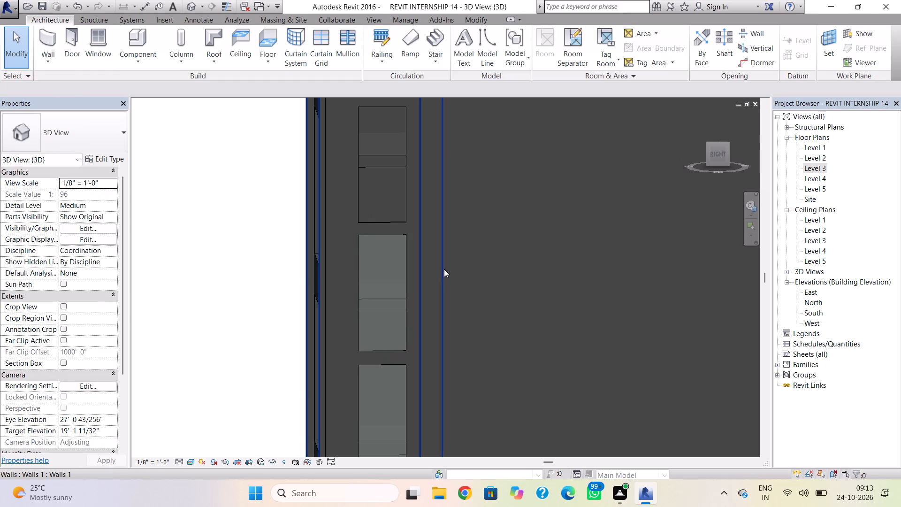
Open the Level 4 floor plan at the opening in the bay's side wall and start a Curtain Wall 1 wall.
{"action": "double_click", "coordinate": [809, 174]}
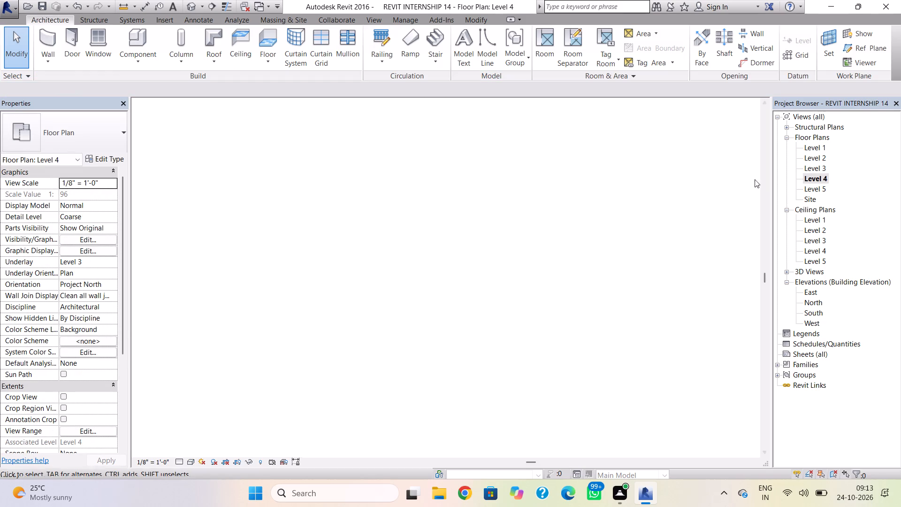
{"action": "scroll", "coordinate": [615, 264], "scroll_direction": "down", "scroll_amount": 7}
{"action": "middle_click_drag", "start_coordinate": [630, 234], "coordinate": [335, 279]}
{"action": "scroll", "coordinate": [587, 209], "scroll_direction": "down", "scroll_amount": 2}
{"action": "middle_click_drag", "start_coordinate": [588, 212], "coordinate": [483, 247]}
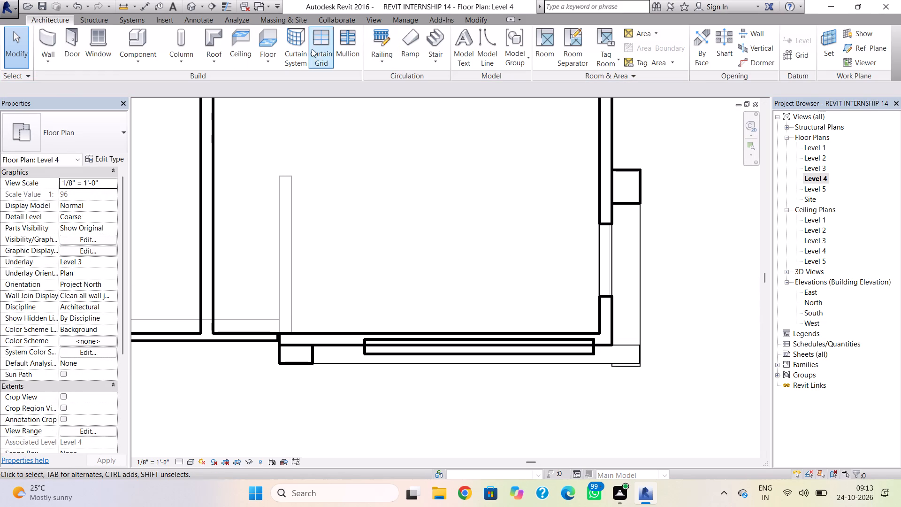
{"action": "left_click", "coordinate": [38, 42]}
{"action": "scroll", "coordinate": [586, 216], "scroll_direction": "up", "scroll_amount": 3}
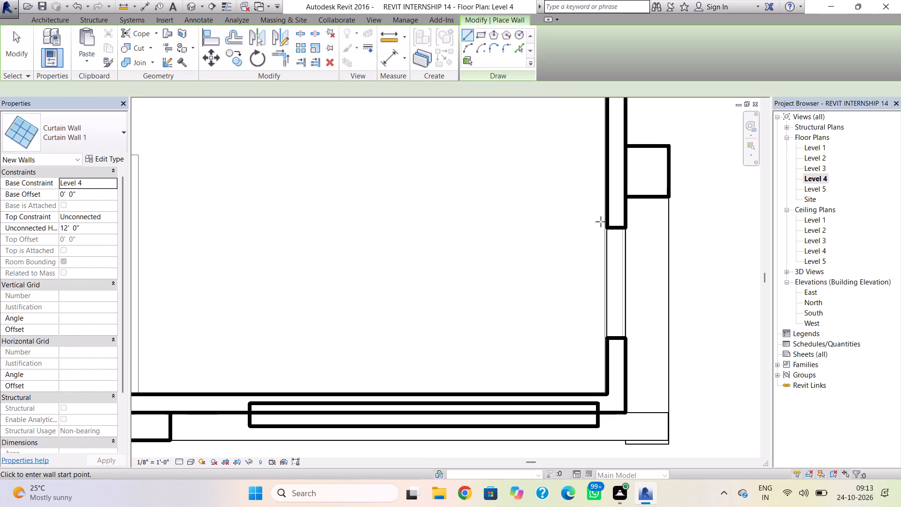
{"action": "scroll", "coordinate": [629, 225], "scroll_direction": "up", "scroll_amount": 15}
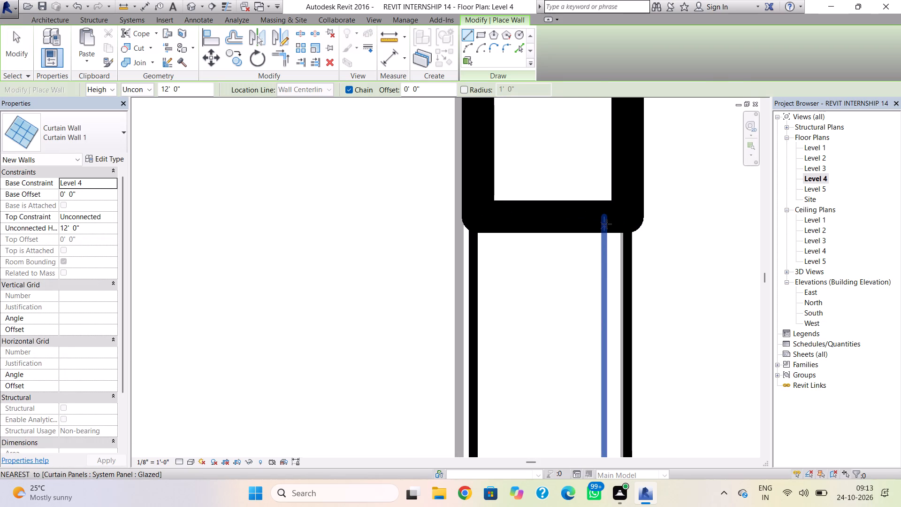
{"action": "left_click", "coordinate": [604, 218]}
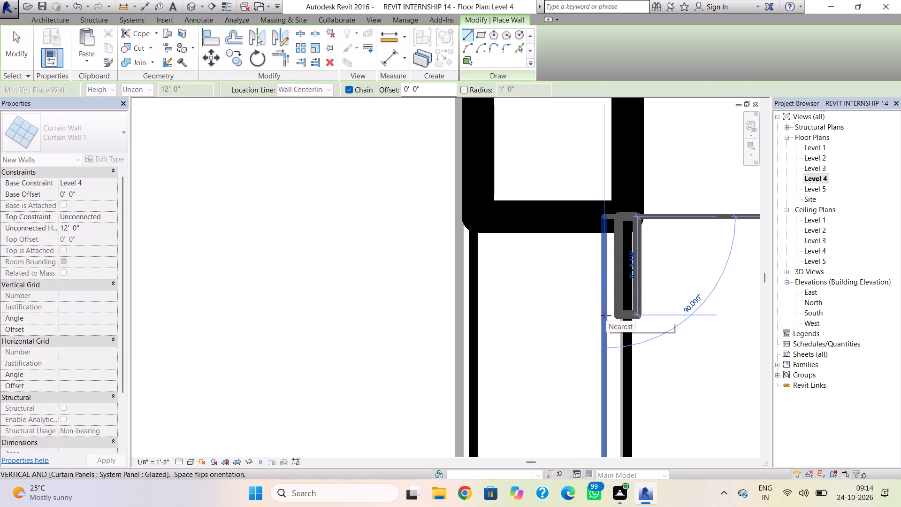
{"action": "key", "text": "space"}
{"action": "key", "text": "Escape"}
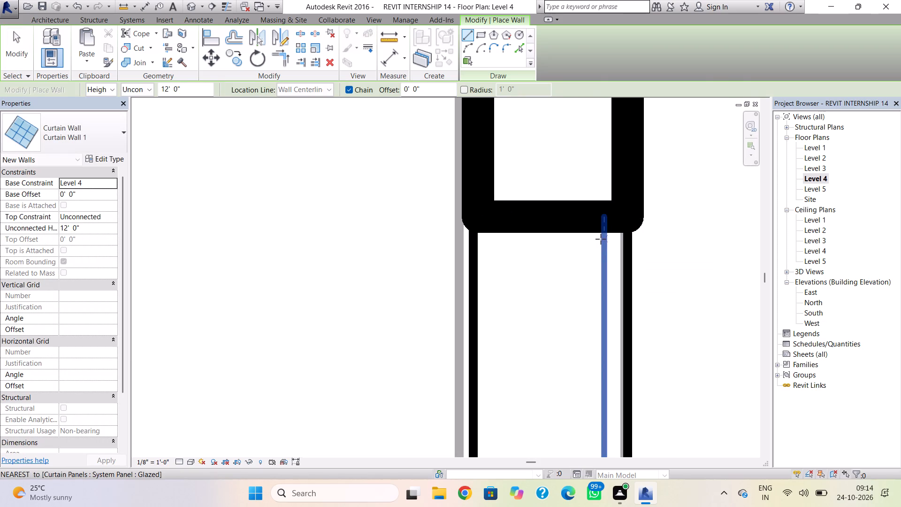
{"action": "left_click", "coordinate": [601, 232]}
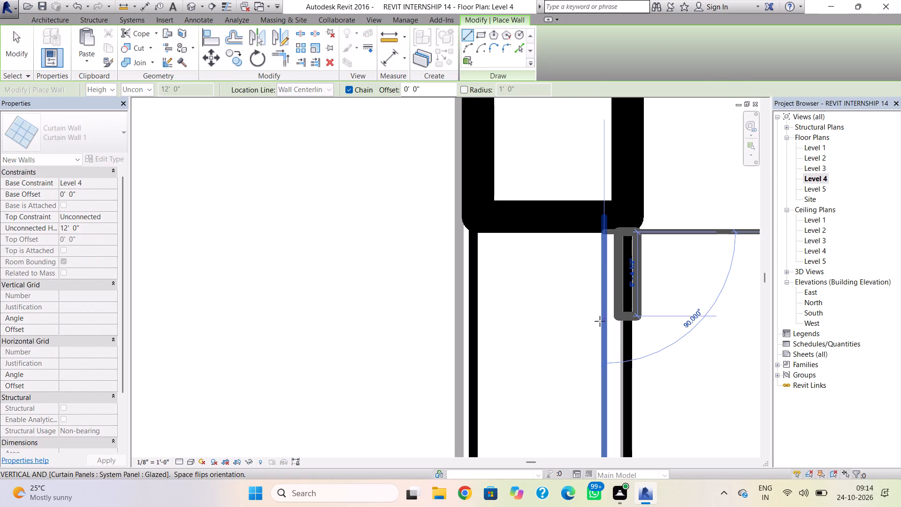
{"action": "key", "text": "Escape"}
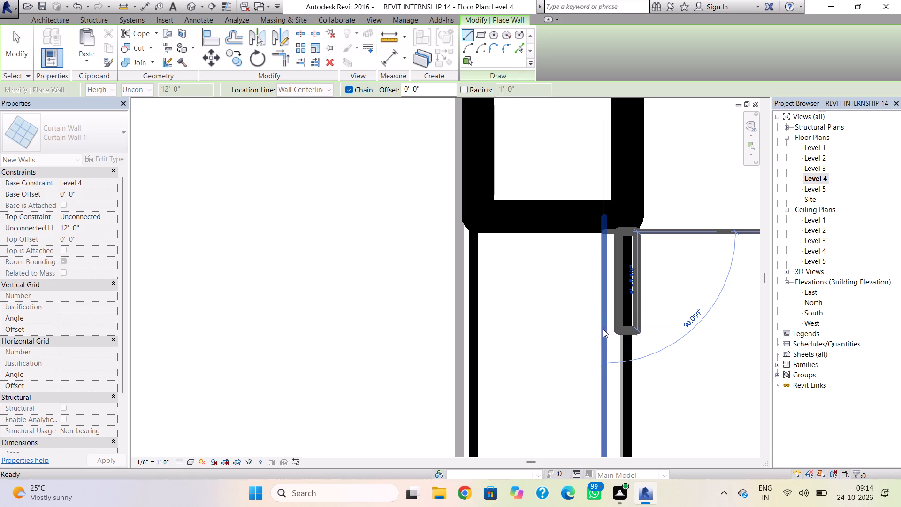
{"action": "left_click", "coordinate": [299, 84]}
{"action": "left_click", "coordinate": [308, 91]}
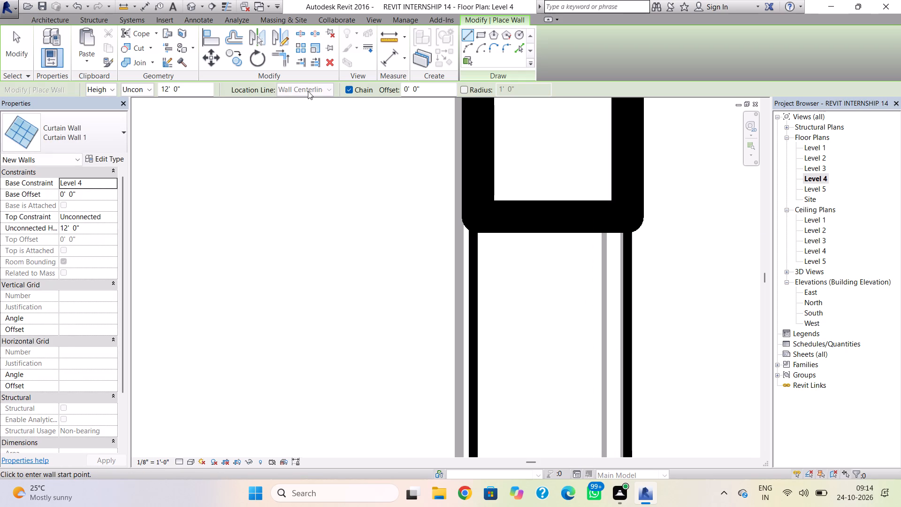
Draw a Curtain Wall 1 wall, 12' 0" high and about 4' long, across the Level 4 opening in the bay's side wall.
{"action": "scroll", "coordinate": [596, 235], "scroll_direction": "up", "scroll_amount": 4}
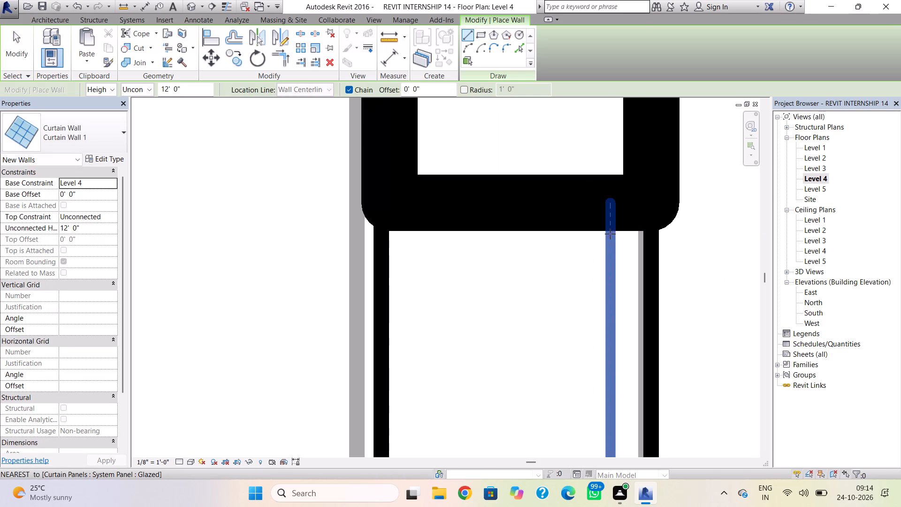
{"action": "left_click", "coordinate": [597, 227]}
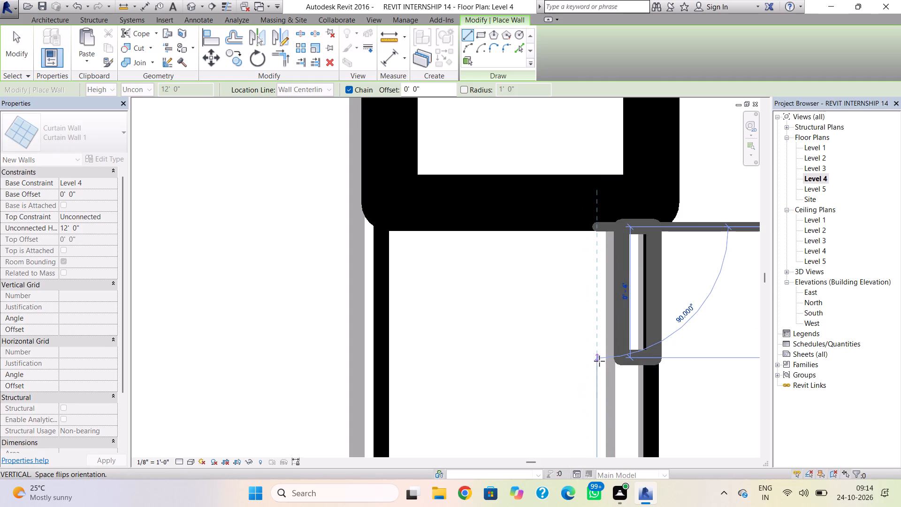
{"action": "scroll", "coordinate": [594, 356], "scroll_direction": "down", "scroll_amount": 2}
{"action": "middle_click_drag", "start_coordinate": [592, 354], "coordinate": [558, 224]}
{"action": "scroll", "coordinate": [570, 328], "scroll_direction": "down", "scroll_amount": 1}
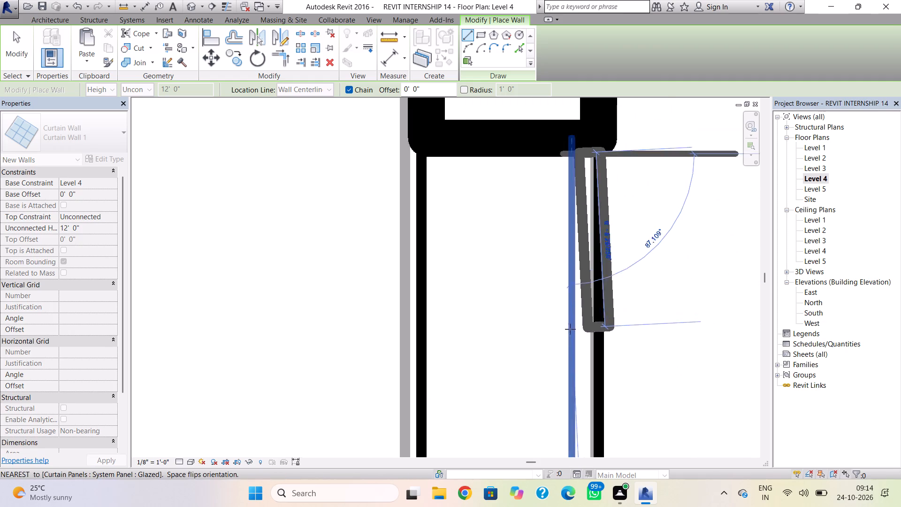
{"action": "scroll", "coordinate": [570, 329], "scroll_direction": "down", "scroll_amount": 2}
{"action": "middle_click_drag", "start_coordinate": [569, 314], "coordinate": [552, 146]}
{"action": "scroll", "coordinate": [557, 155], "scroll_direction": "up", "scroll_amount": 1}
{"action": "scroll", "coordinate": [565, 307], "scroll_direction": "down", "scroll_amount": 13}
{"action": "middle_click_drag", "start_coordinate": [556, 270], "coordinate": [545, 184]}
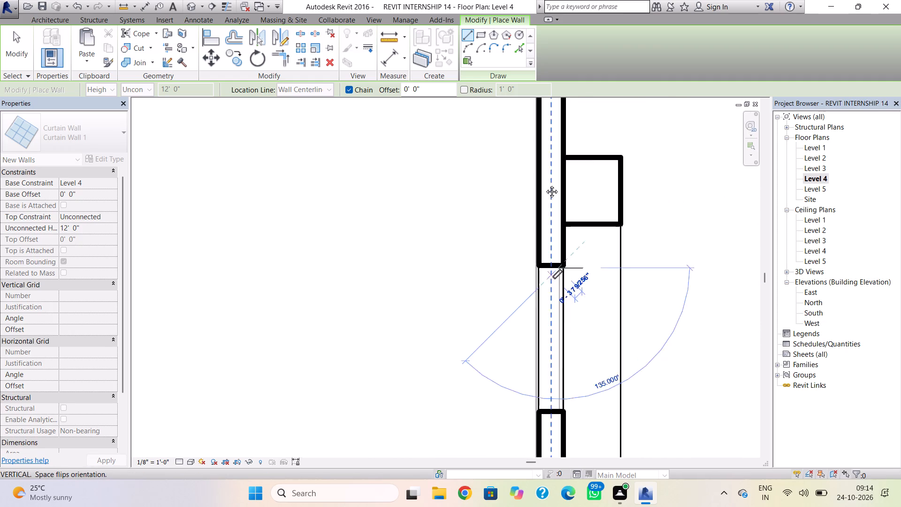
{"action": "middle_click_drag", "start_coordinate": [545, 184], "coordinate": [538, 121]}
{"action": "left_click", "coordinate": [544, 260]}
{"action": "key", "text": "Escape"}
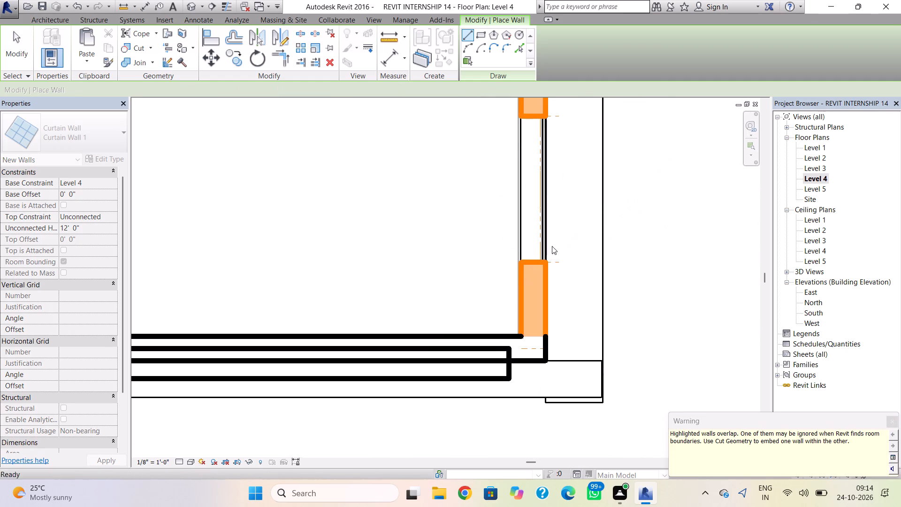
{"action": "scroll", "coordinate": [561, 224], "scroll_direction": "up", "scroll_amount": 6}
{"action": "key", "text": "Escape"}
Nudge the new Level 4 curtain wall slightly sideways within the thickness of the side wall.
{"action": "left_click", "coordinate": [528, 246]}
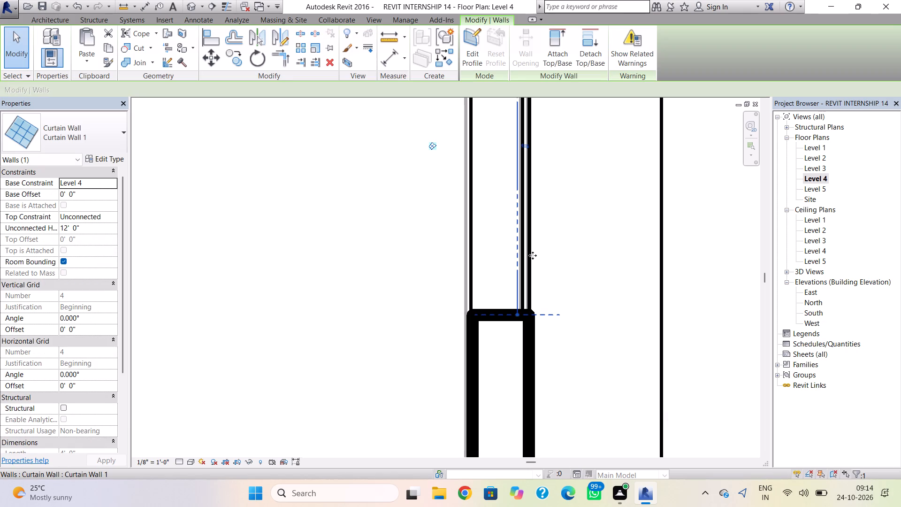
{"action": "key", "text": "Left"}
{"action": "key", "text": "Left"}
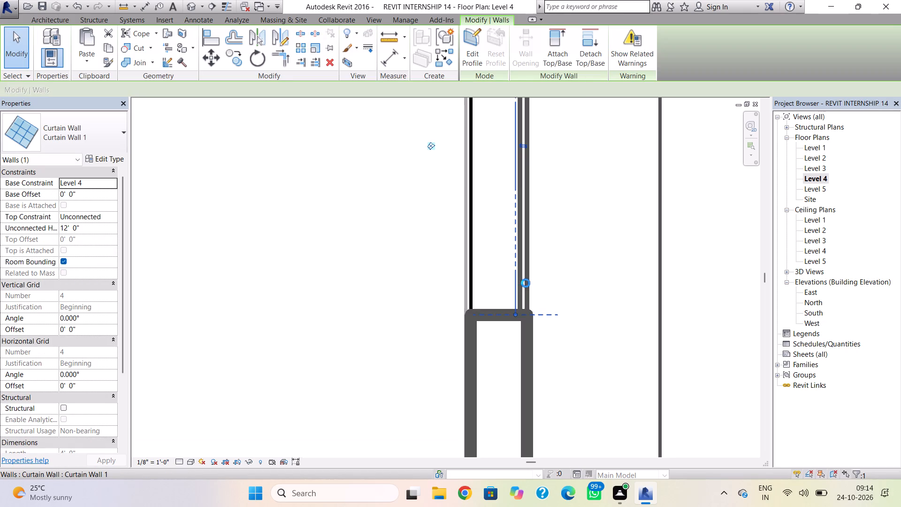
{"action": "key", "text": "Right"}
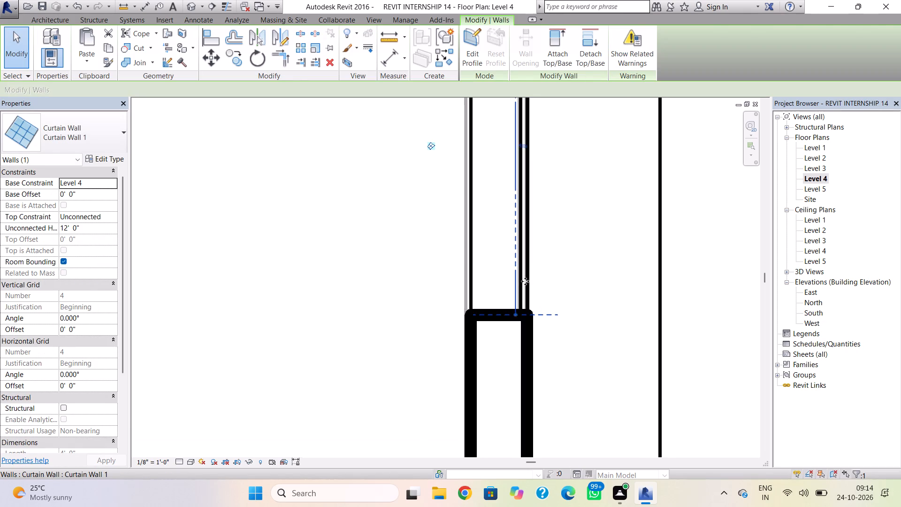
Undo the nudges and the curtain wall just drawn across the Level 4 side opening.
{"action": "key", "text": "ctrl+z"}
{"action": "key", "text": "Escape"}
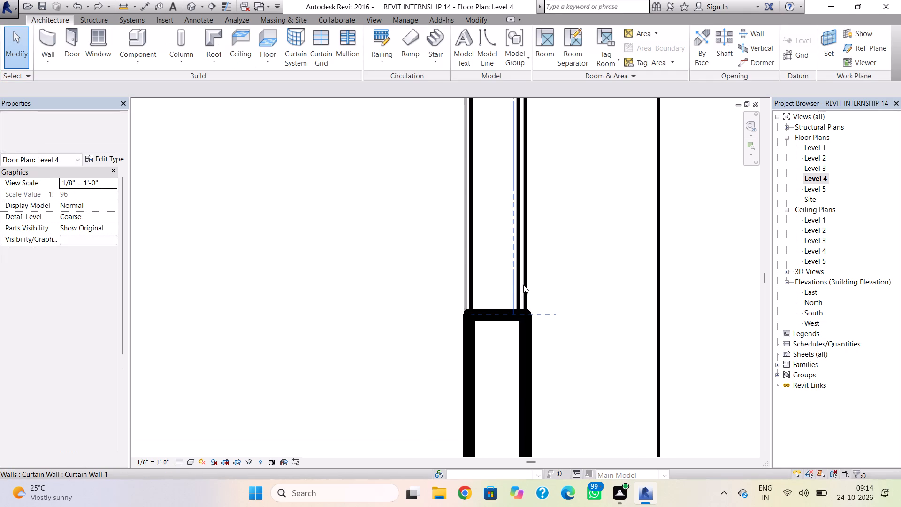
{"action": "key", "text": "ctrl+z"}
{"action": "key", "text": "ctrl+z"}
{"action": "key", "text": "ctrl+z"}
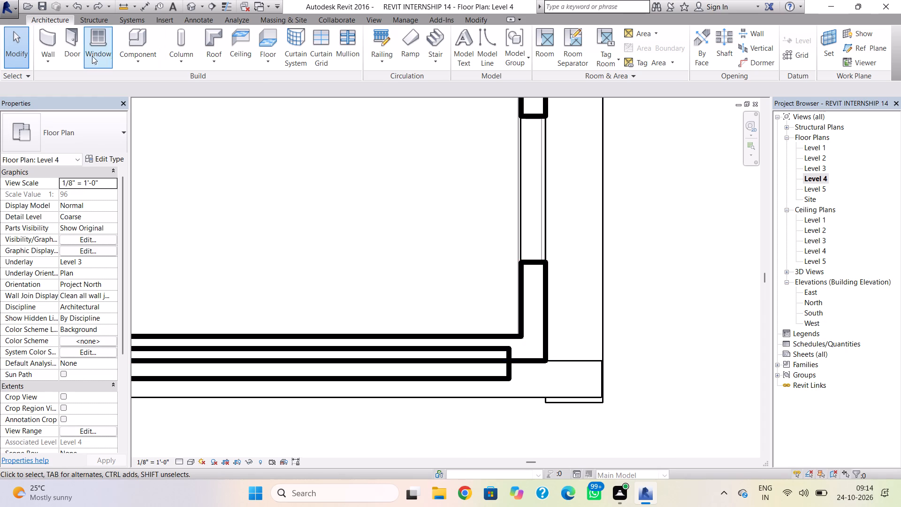
Restart the Wall command and save the project.
{"action": "left_click", "coordinate": [55, 45]}
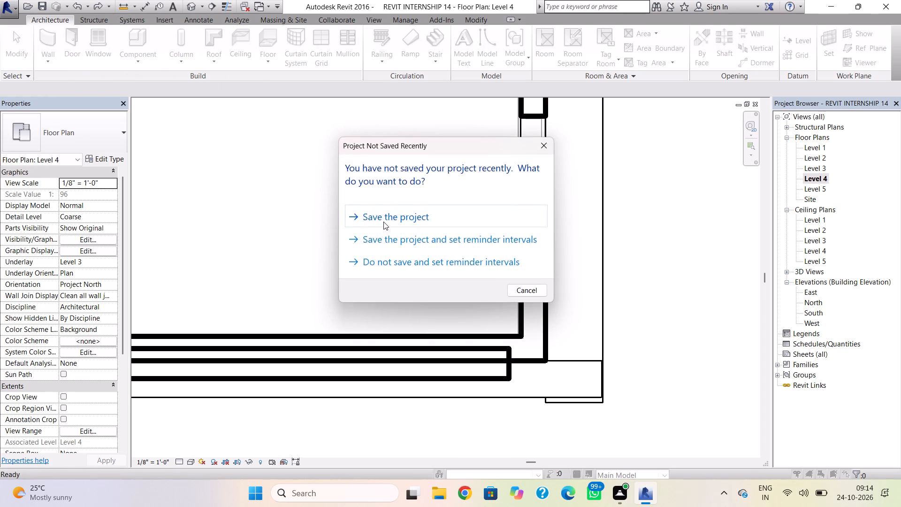
{"action": "left_click", "coordinate": [384, 222]}
Draw a Curtain Wall 1 wall, 12' 0" high and about 4' long, jamb to jamb across the Level 4 side opening.
{"action": "scroll", "coordinate": [506, 238], "scroll_direction": "up", "scroll_amount": 4}
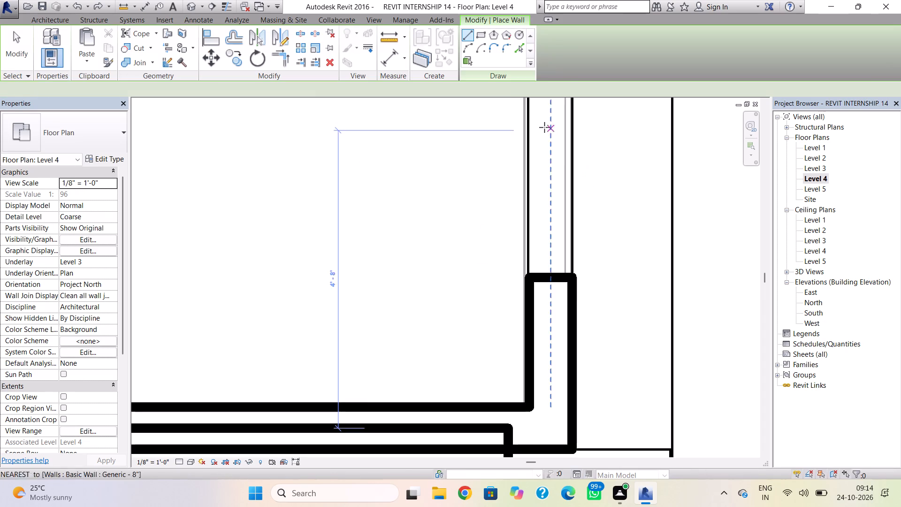
{"action": "scroll", "coordinate": [540, 125], "scroll_direction": "up", "scroll_amount": 1}
{"action": "scroll", "coordinate": [546, 135], "scroll_direction": "down", "scroll_amount": 1}
{"action": "middle_click_drag", "start_coordinate": [545, 140], "coordinate": [532, 205]}
{"action": "scroll", "coordinate": [540, 200], "scroll_direction": "down", "scroll_amount": 2}
{"action": "middle_click_drag", "start_coordinate": [539, 200], "coordinate": [516, 263]}
{"action": "scroll", "coordinate": [539, 201], "scroll_direction": "down", "scroll_amount": 1}
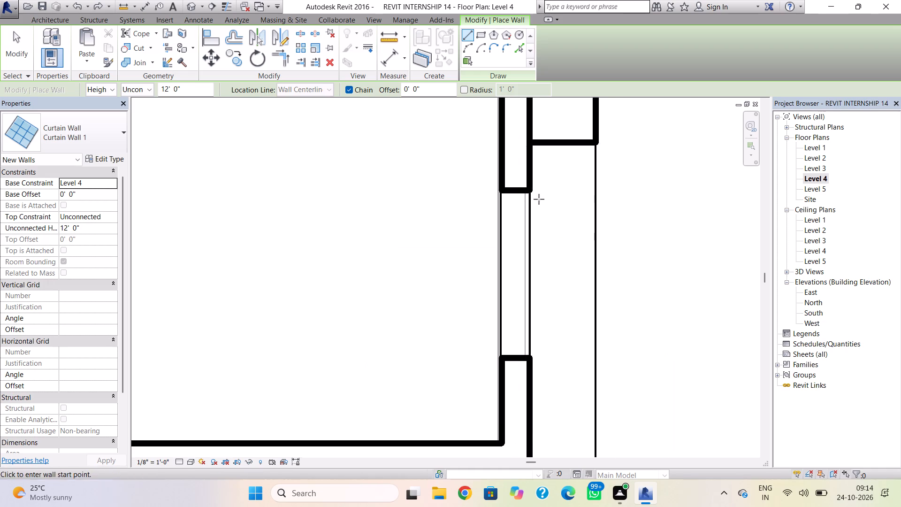
{"action": "scroll", "coordinate": [520, 198], "scroll_direction": "up", "scroll_amount": 7}
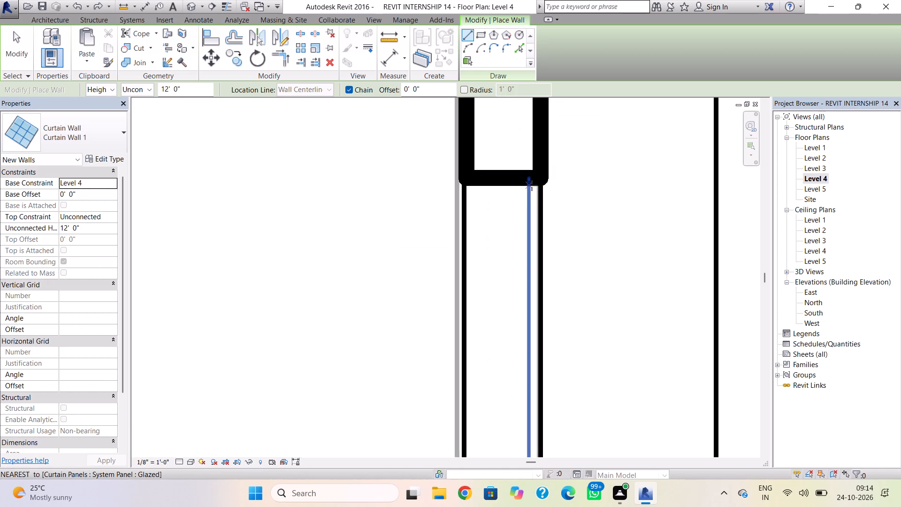
{"action": "left_click", "coordinate": [532, 185]}
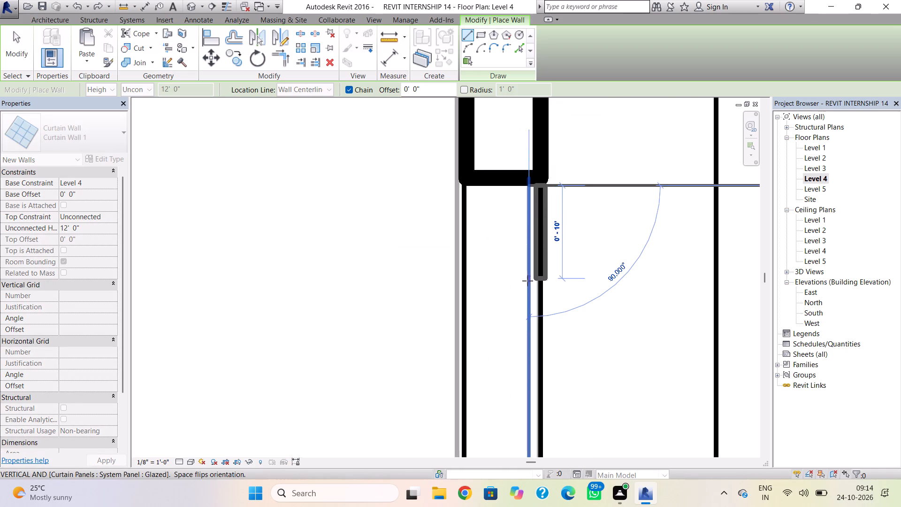
{"action": "key", "text": "Escape"}
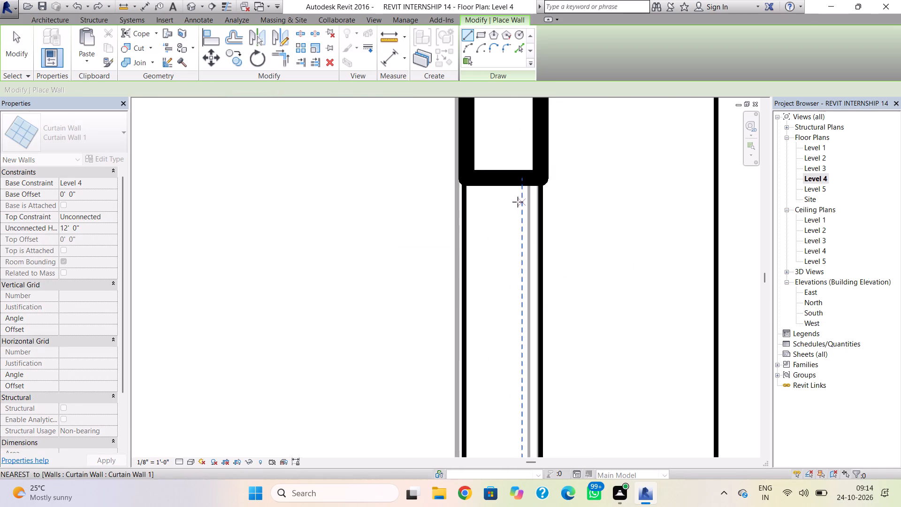
{"action": "left_click", "coordinate": [522, 187]}
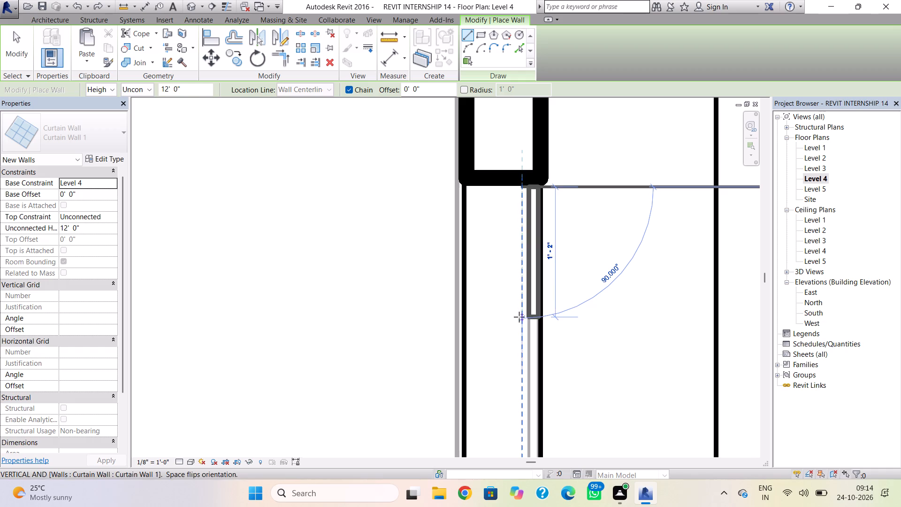
{"action": "middle_click_drag", "start_coordinate": [518, 430], "coordinate": [507, 309]}
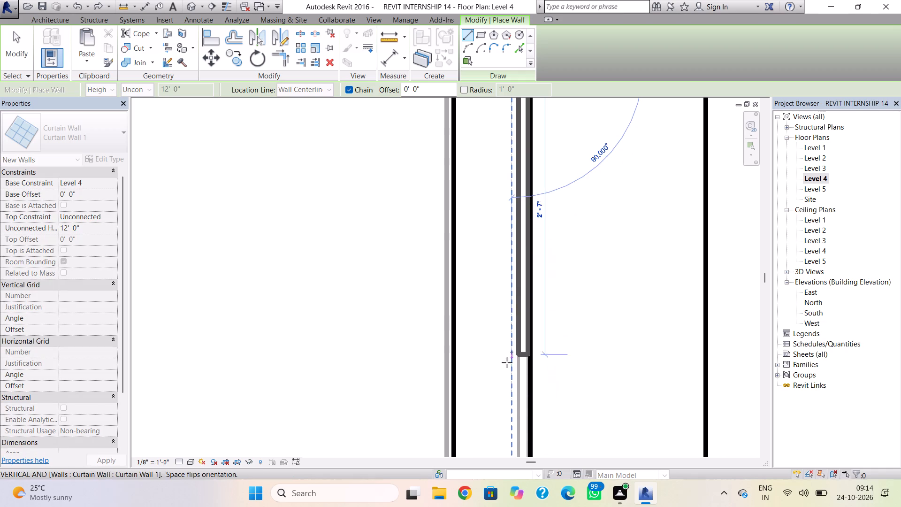
{"action": "scroll", "coordinate": [503, 371], "scroll_direction": "down", "scroll_amount": 5}
{"action": "middle_click_drag", "start_coordinate": [505, 367], "coordinate": [495, 220]}
{"action": "scroll", "coordinate": [499, 279], "scroll_direction": "up", "scroll_amount": 9}
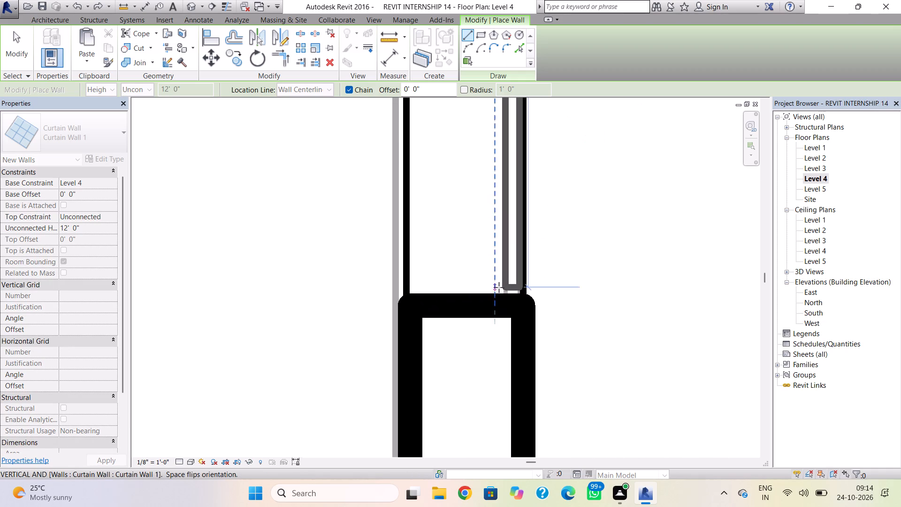
{"action": "scroll", "coordinate": [499, 287], "scroll_direction": "up", "scroll_amount": 4}
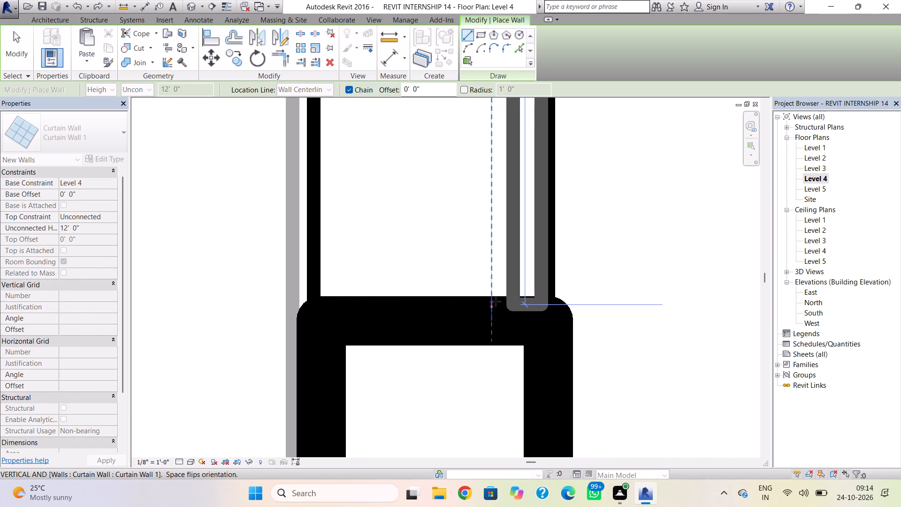
{"action": "left_click", "coordinate": [497, 295]}
{"action": "key", "text": "Escape"}
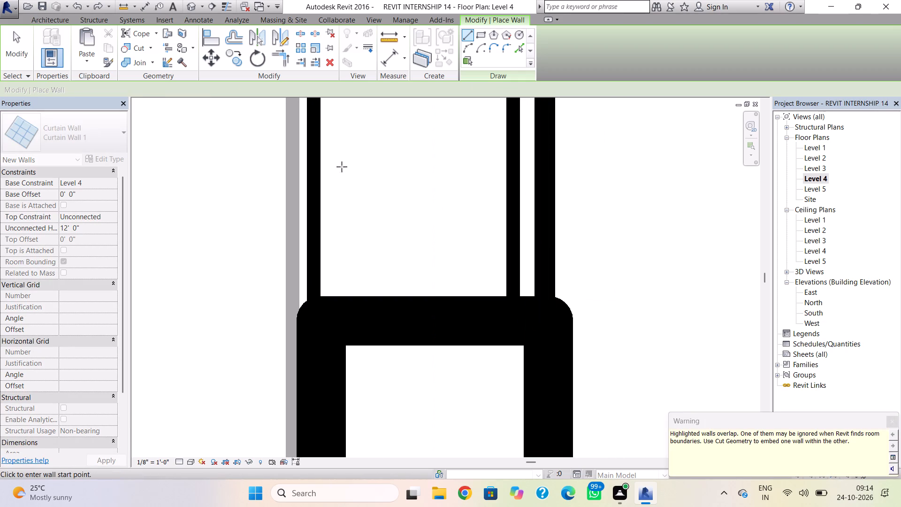
In the 3D view, fit the new curtain wall to the top side opening with a base offset of about -4' 7" and its top at the head.
{"action": "left_click", "coordinate": [186, 7]}
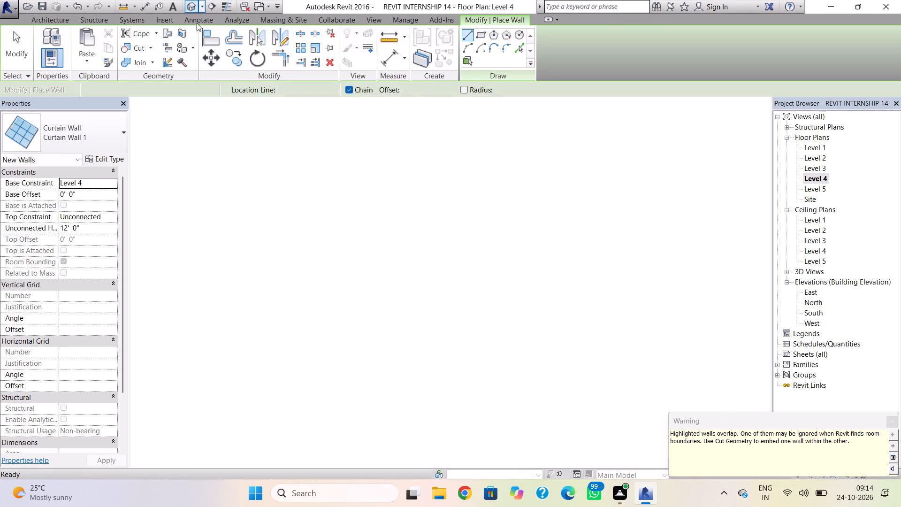
{"action": "key", "text": "Escape"}
{"action": "key", "text": "Escape"}
{"action": "left_click", "coordinate": [387, 168]}
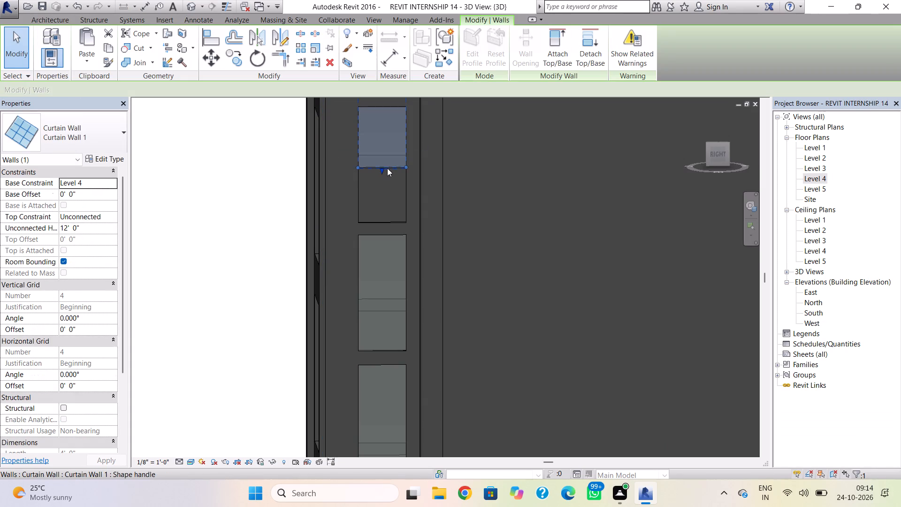
{"action": "left_click_drag", "start_coordinate": [381, 170], "coordinate": [384, 218]}
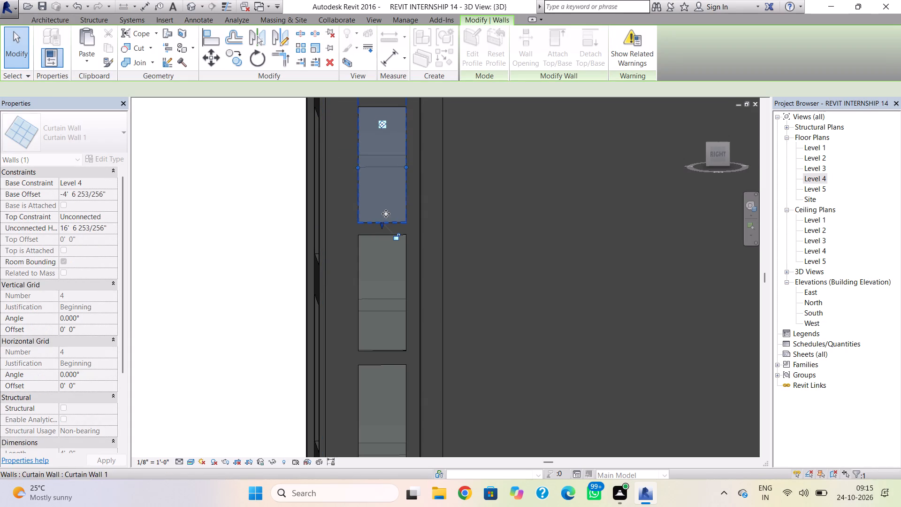
{"action": "middle_click_drag", "start_coordinate": [382, 178], "coordinate": [386, 276]}
{"action": "left_click_drag", "start_coordinate": [387, 116], "coordinate": [386, 146]}
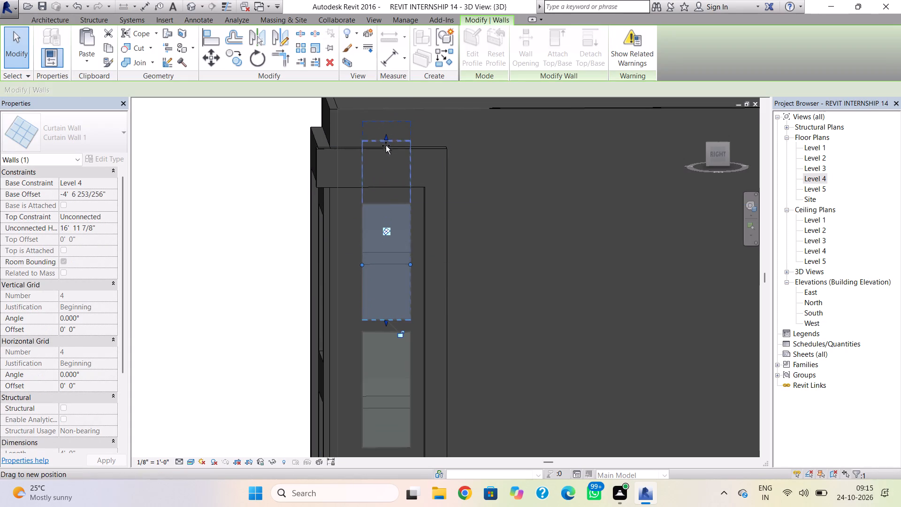
{"action": "left_click_drag", "start_coordinate": [386, 146], "coordinate": [387, 203]}
{"action": "key", "text": "Escape"}
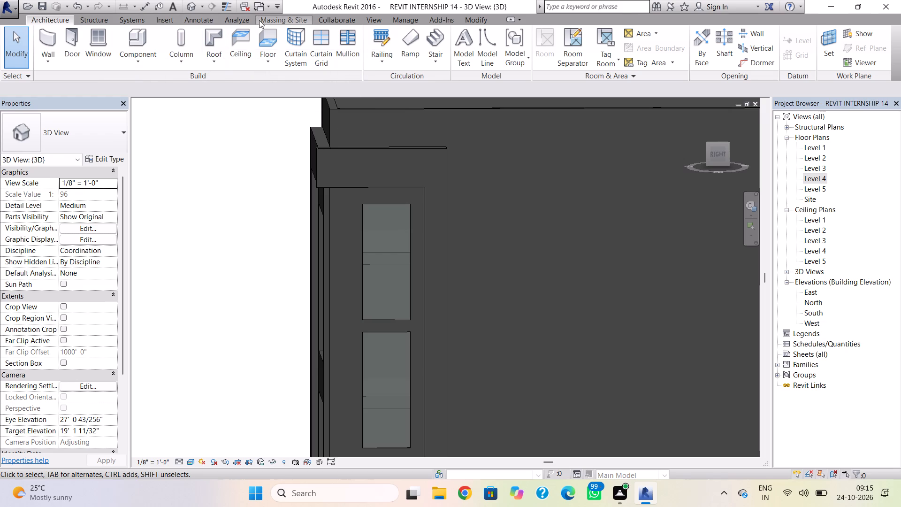
Divide the top side curtain wall into thirds both ways with two vertical grid lines 1' 4" apart and two horizontal ones about 3' 2.7" apart.
{"action": "left_click", "coordinate": [316, 41]}
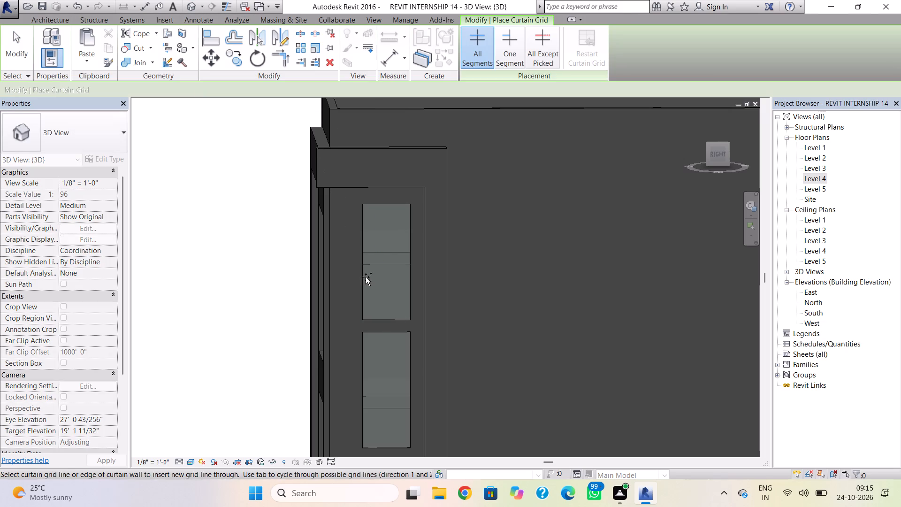
{"action": "scroll", "coordinate": [374, 321], "scroll_direction": "up", "scroll_amount": 1}
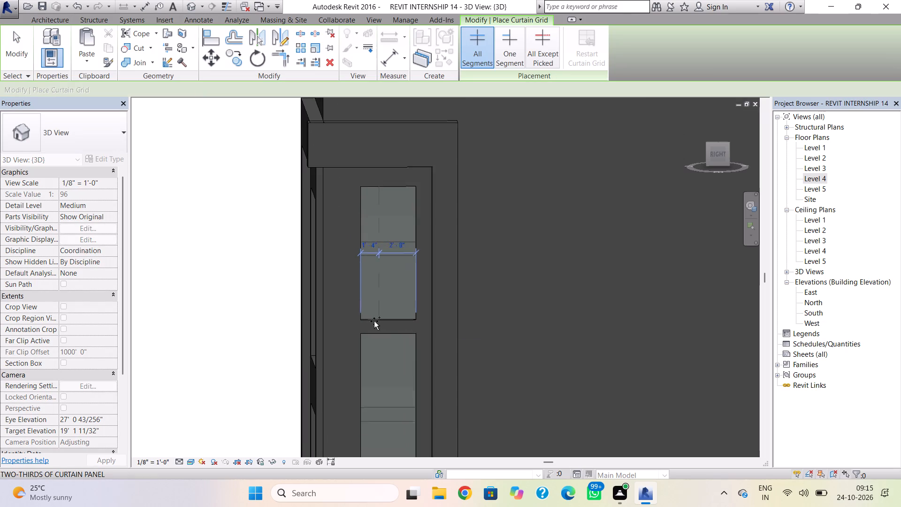
{"action": "scroll", "coordinate": [374, 321], "scroll_direction": "up", "scroll_amount": 3}
{"action": "left_click", "coordinate": [374, 321]}
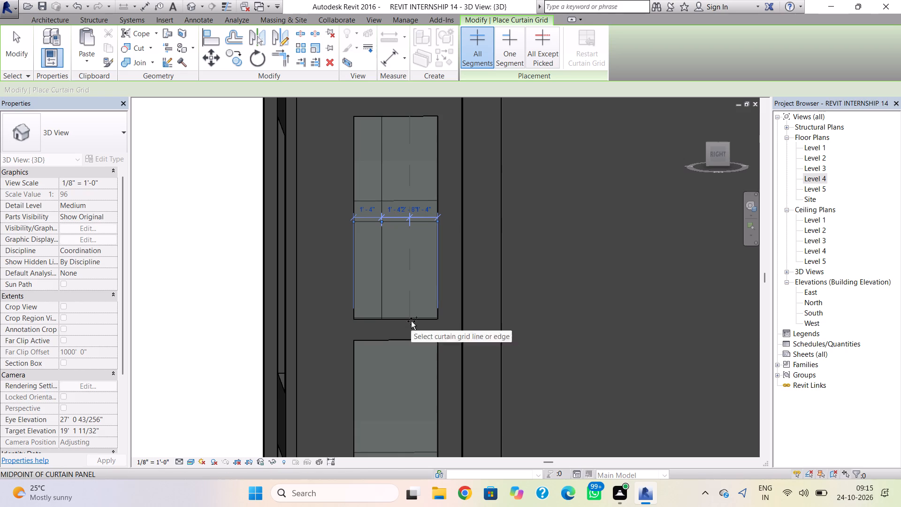
{"action": "left_click", "coordinate": [411, 321]}
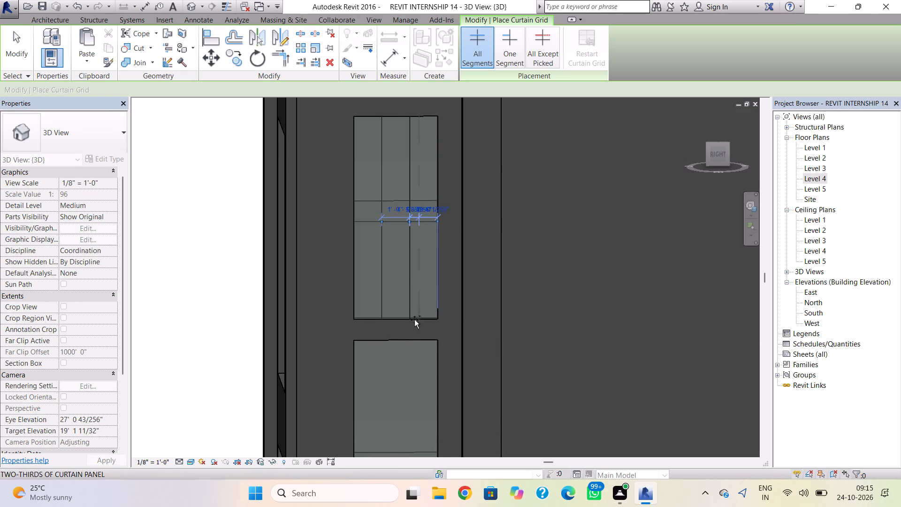
{"action": "left_click", "coordinate": [440, 261]}
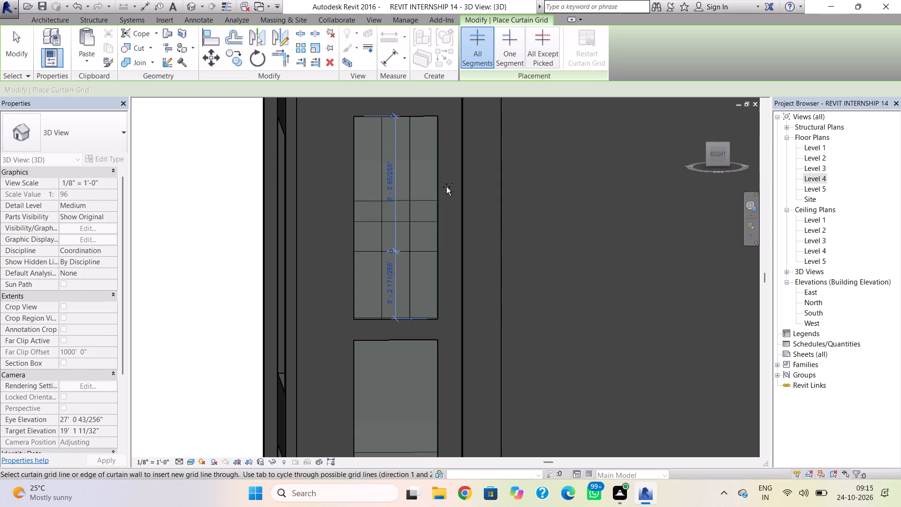
{"action": "left_click", "coordinate": [439, 174]}
Add curtain grids to the middle side curtain wall: two vertical lines 1' 4" apart, horizontals 2' 0" below the head and about 3' 3" above the sill.
{"action": "scroll", "coordinate": [402, 343], "scroll_direction": "down", "scroll_amount": 1}
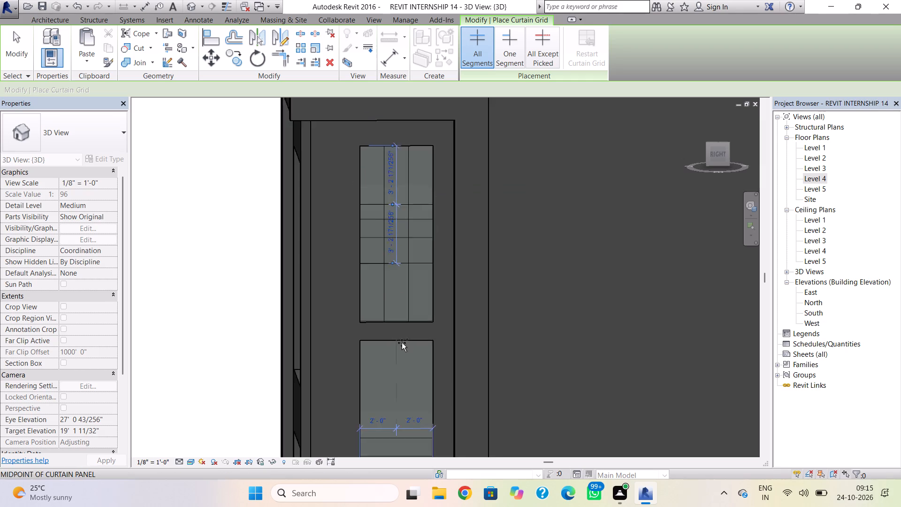
{"action": "scroll", "coordinate": [402, 343], "scroll_direction": "down", "scroll_amount": 1}
{"action": "middle_click_drag", "start_coordinate": [401, 343], "coordinate": [382, 229]}
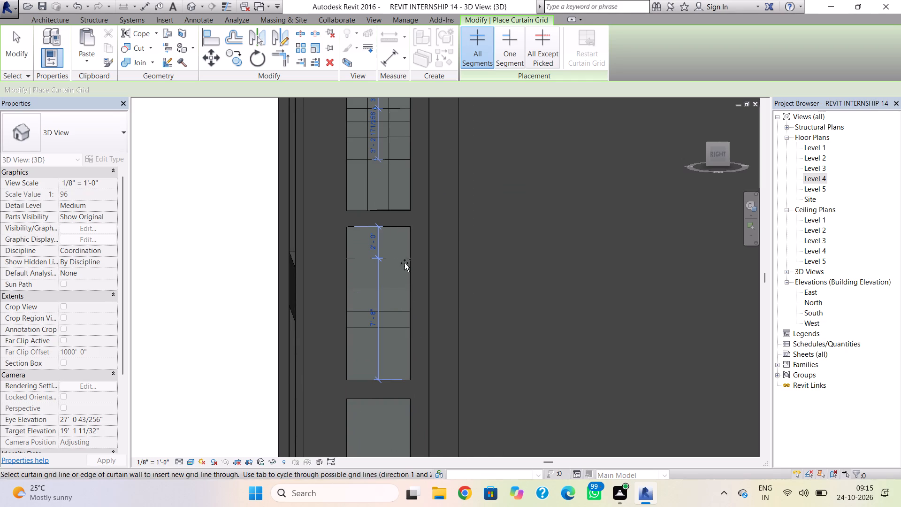
{"action": "left_click", "coordinate": [362, 379]}
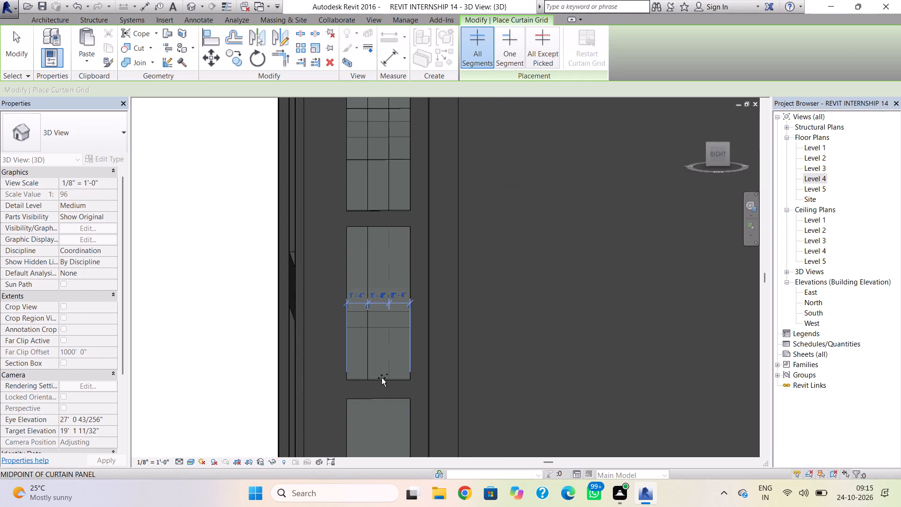
{"action": "left_click", "coordinate": [383, 378]}
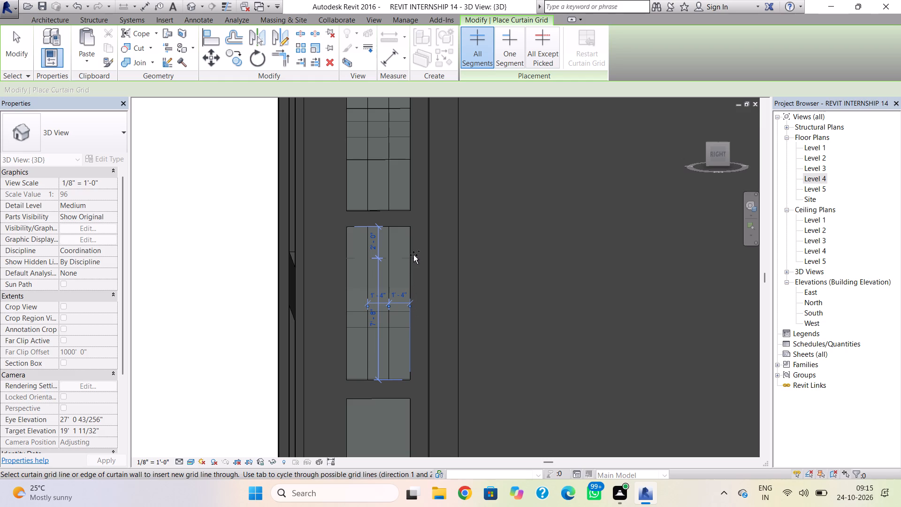
{"action": "left_click", "coordinate": [413, 260]}
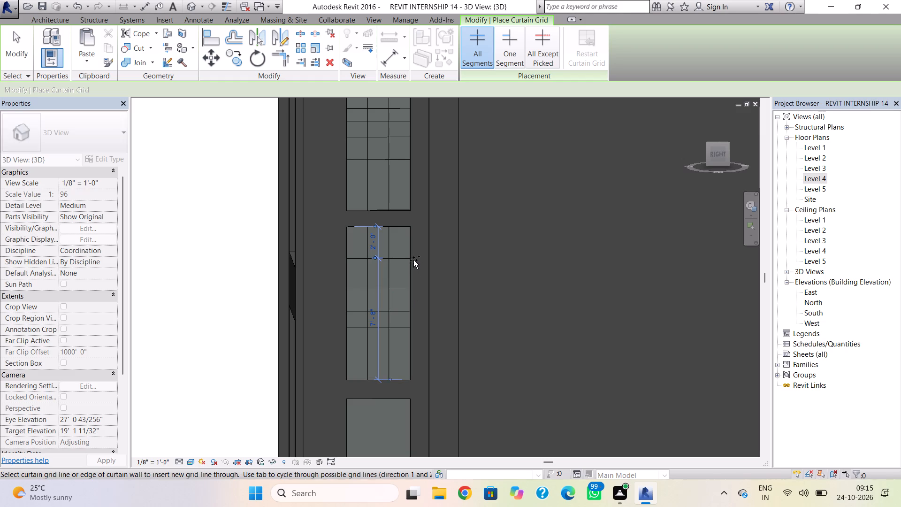
{"action": "left_click", "coordinate": [413, 328]}
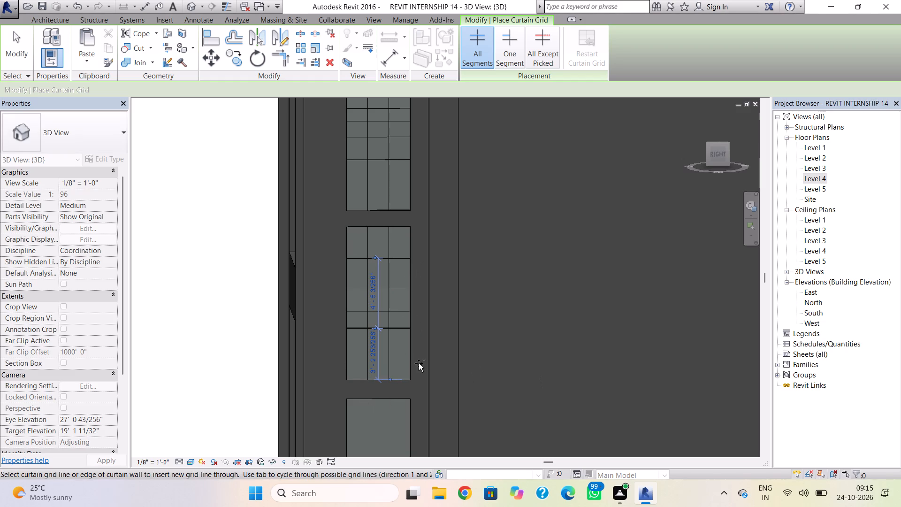
{"action": "right_click_drag", "start_coordinate": [419, 363], "coordinate": [429, 412], "text": "shift"}
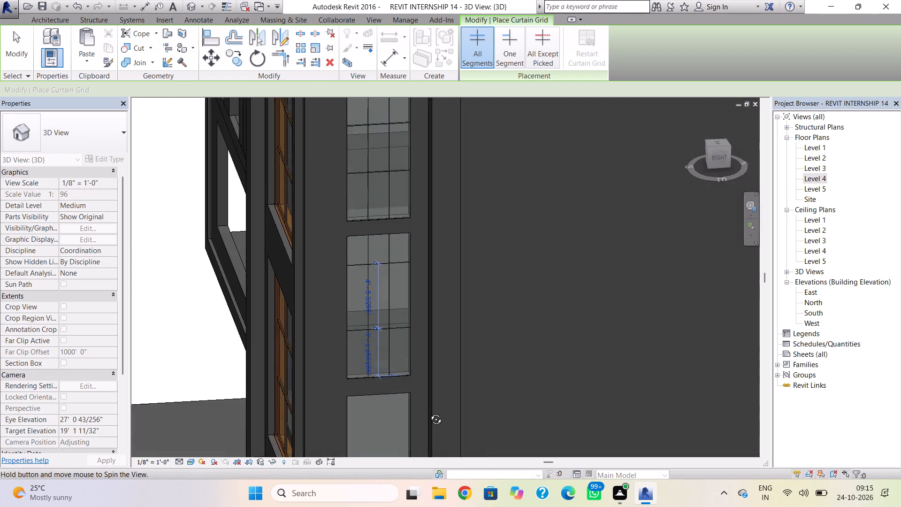
{"action": "right_click_drag", "start_coordinate": [429, 412], "coordinate": [421, 348], "text": "shift"}
{"action": "scroll", "coordinate": [420, 359], "scroll_direction": "down", "scroll_amount": 1}
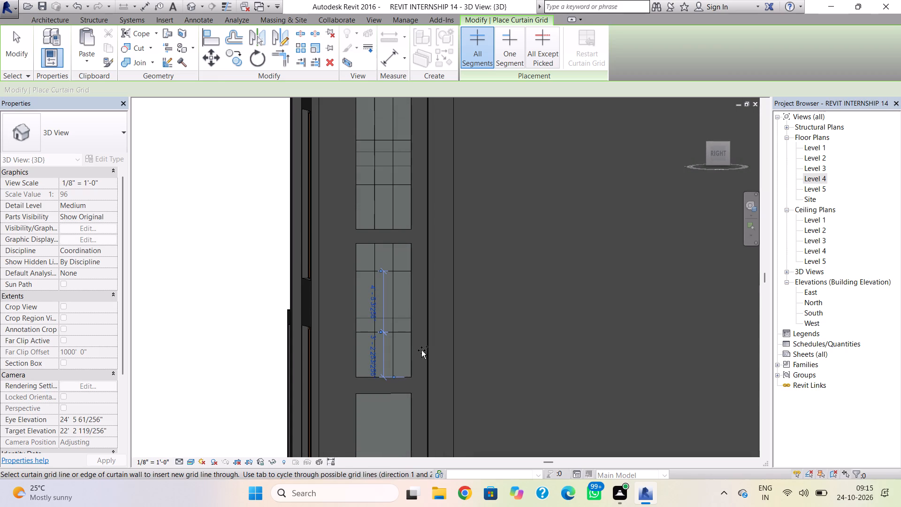
{"action": "key", "text": "Escape"}
{"action": "scroll", "coordinate": [409, 317], "scroll_direction": "down", "scroll_amount": 1}
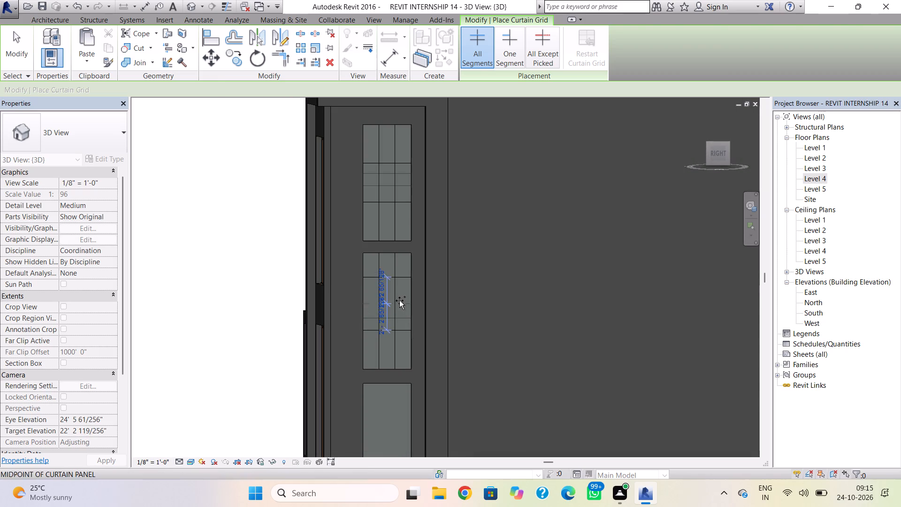
{"action": "key", "text": "Escape"}
Nudge the middle curtain wall's horizontal grid lines down, the upper to 2' 9" below the head and the lower to about 3' 0" above the sill.
{"action": "left_click", "coordinate": [401, 277]}
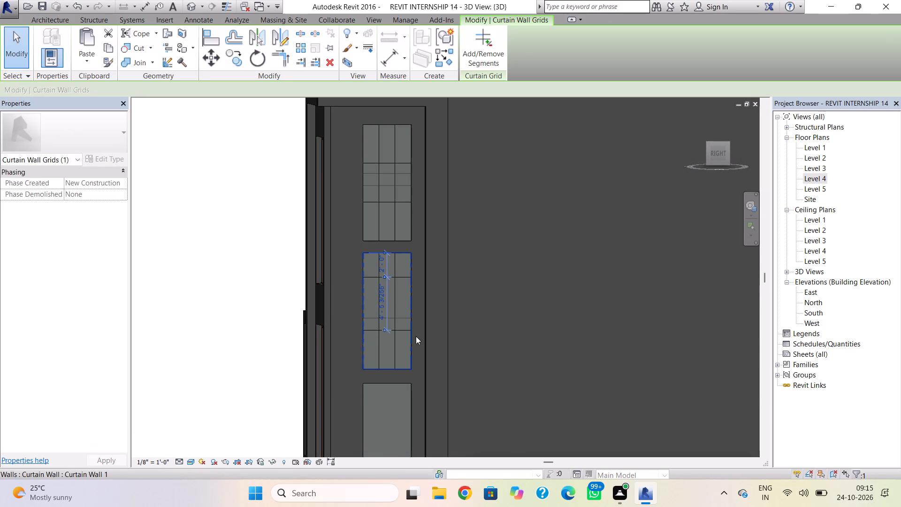
{"action": "key", "text": "Down"}
{"action": "key", "text": "Down"}
{"action": "key", "text": "Down"}
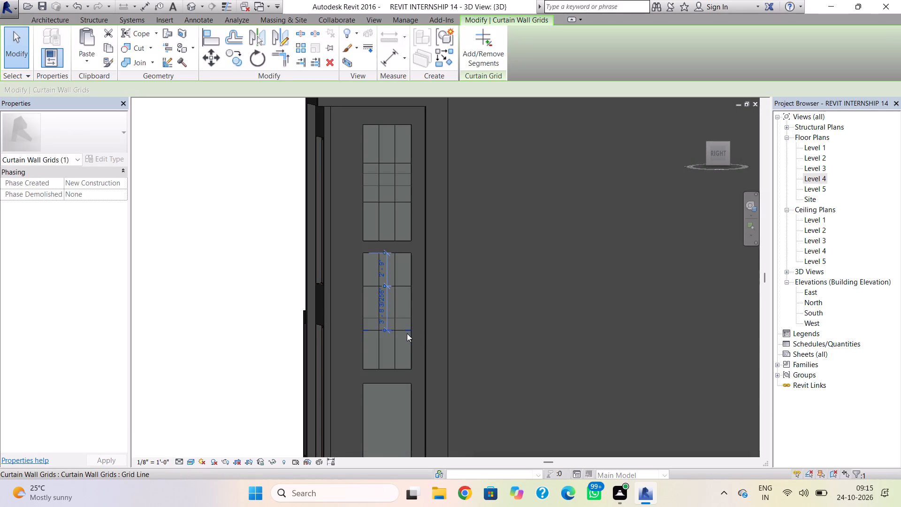
{"action": "left_click", "coordinate": [406, 332]}
{"action": "key", "text": "Down"}
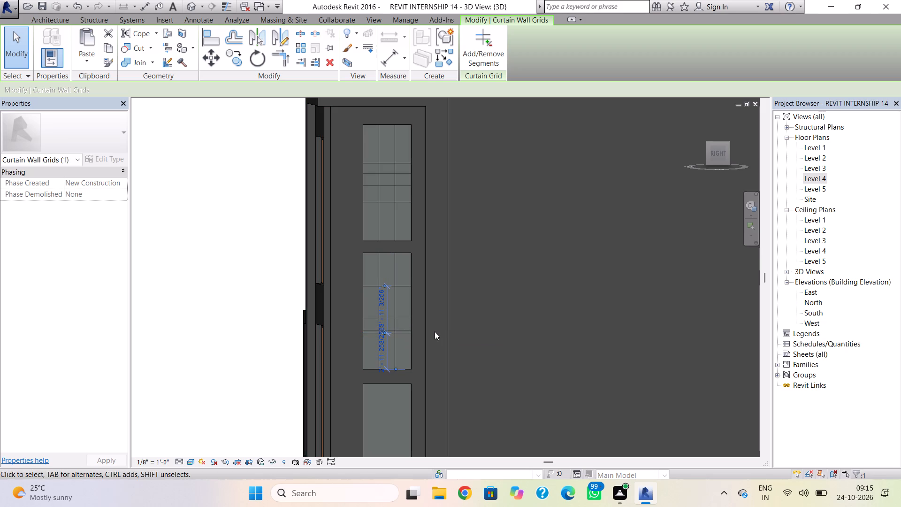
{"action": "key", "text": "Escape"}
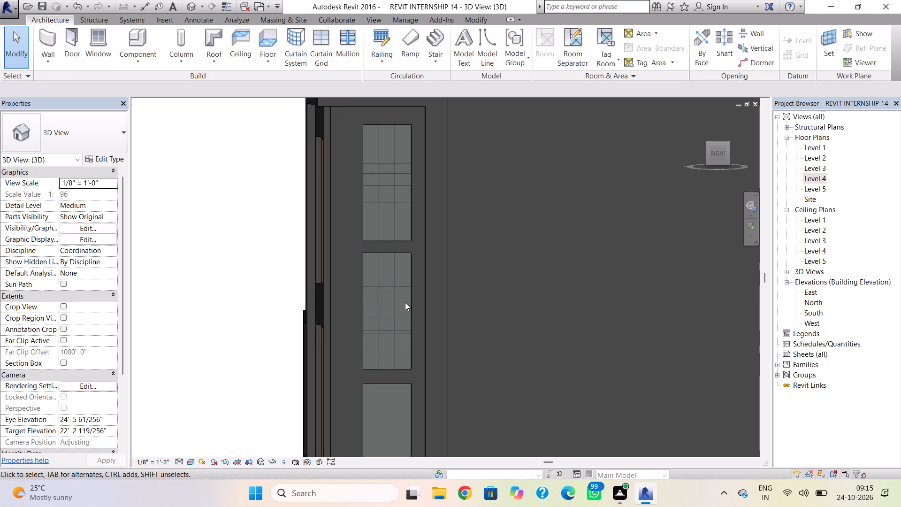
Add curtain grids to the bottom side curtain wall: two vertical lines 1' 4" apart, horizontals 2' 6" below the head and 2' 9" above the sill.
{"action": "scroll", "coordinate": [388, 336], "scroll_direction": "up", "scroll_amount": 3}
{"action": "right_click_drag", "start_coordinate": [392, 334], "coordinate": [401, 382], "text": "shift"}
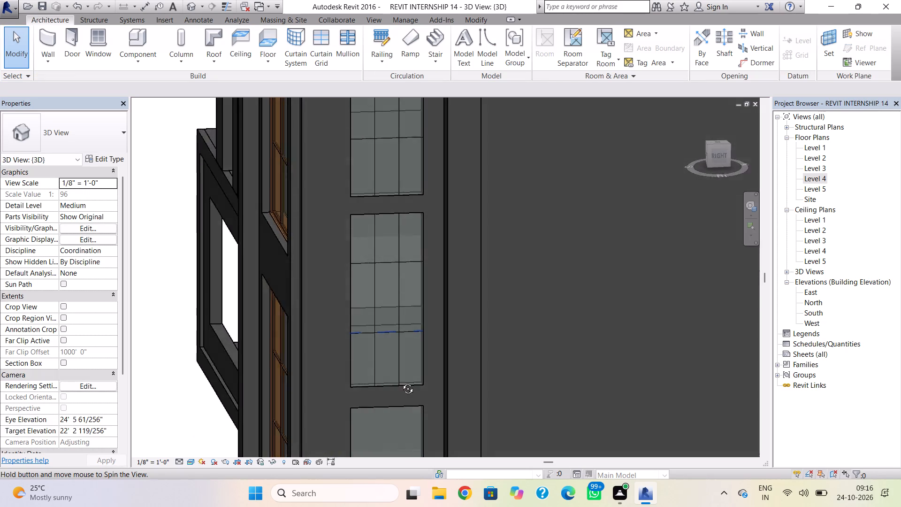
{"action": "right_click_drag", "start_coordinate": [401, 382], "coordinate": [396, 329], "text": "shift"}
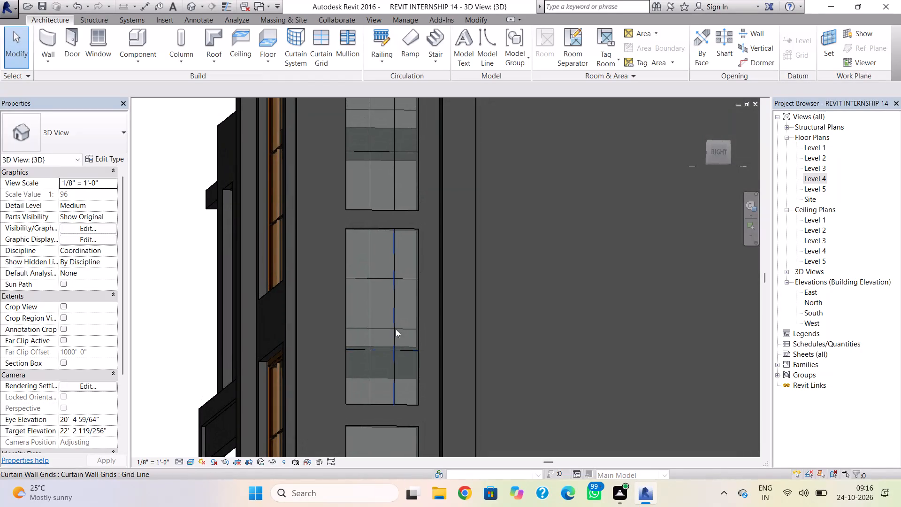
{"action": "scroll", "coordinate": [396, 334], "scroll_direction": "down", "scroll_amount": 2}
{"action": "middle_click_drag", "start_coordinate": [398, 328], "coordinate": [393, 252]}
{"action": "middle_click_drag", "start_coordinate": [389, 346], "coordinate": [387, 335]}
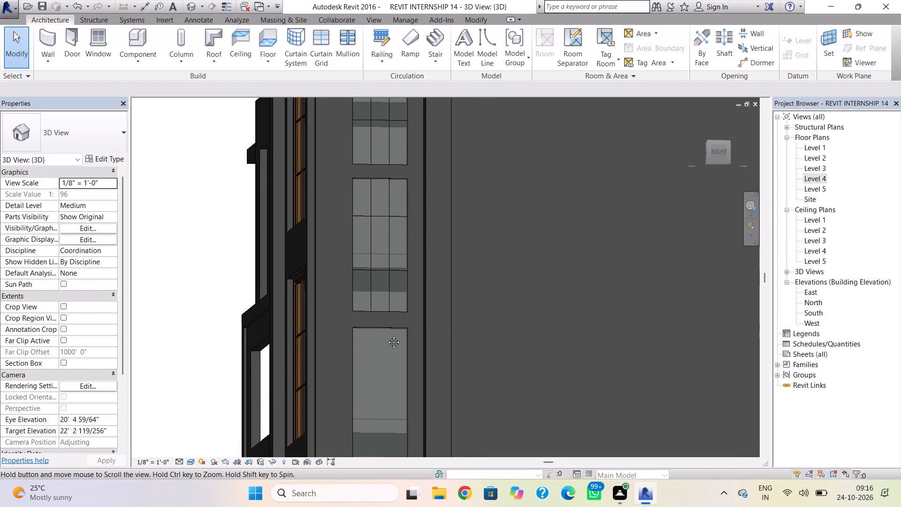
{"action": "middle_click_drag", "start_coordinate": [387, 335], "coordinate": [382, 292]}
{"action": "left_click", "coordinate": [317, 46]}
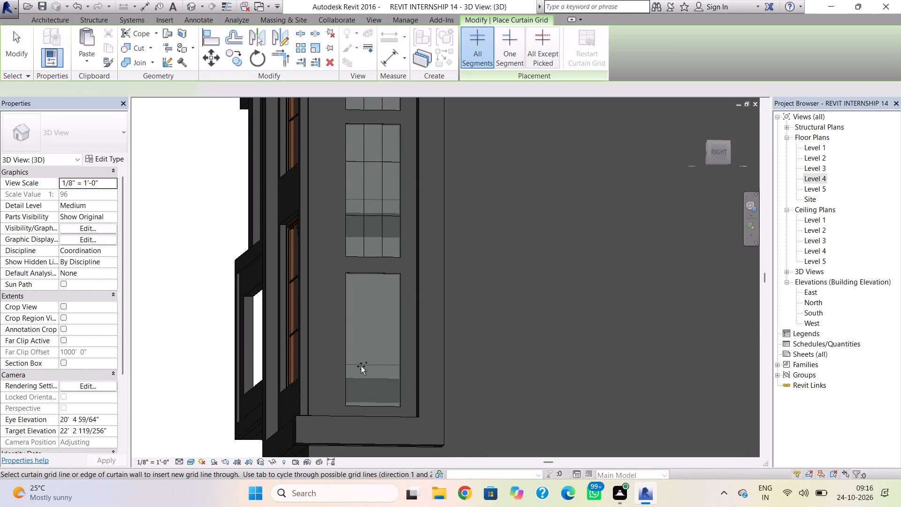
{"action": "right_click_drag", "start_coordinate": [402, 384], "coordinate": [383, 428], "text": "shift"}
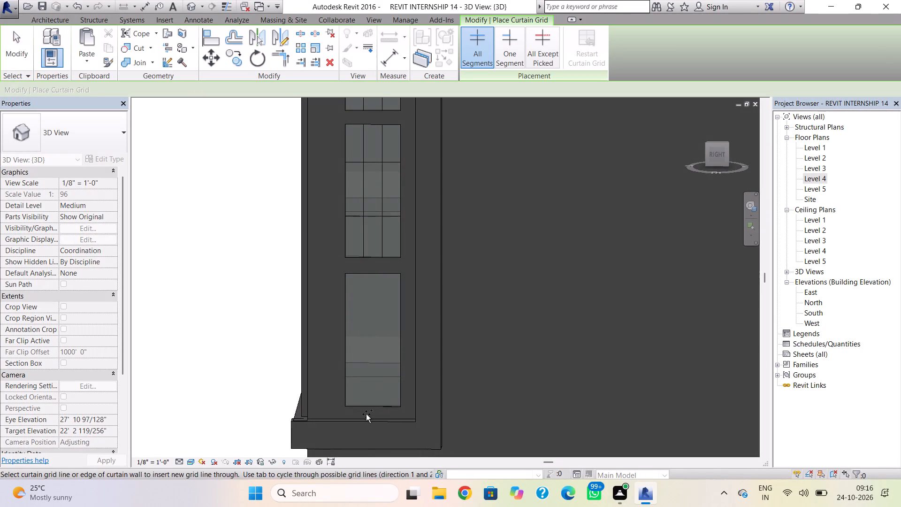
{"action": "left_click", "coordinate": [361, 405]}
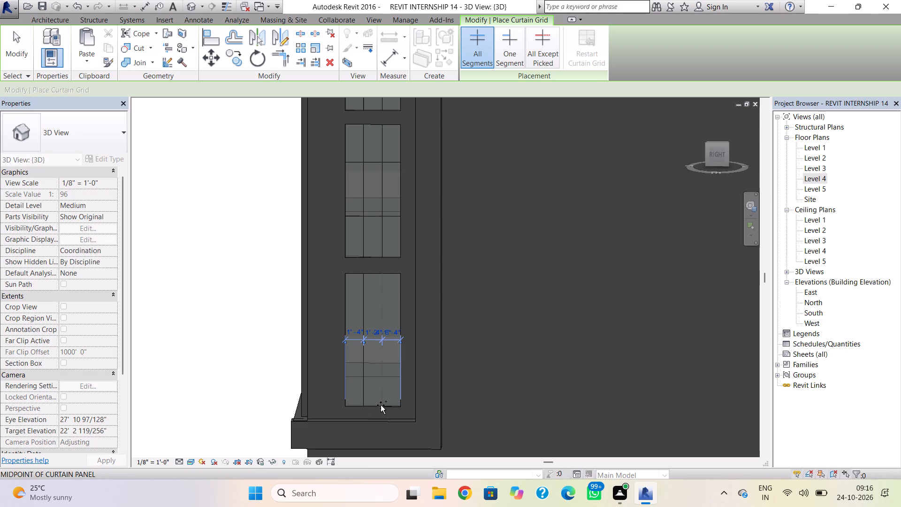
{"action": "left_click", "coordinate": [381, 405]}
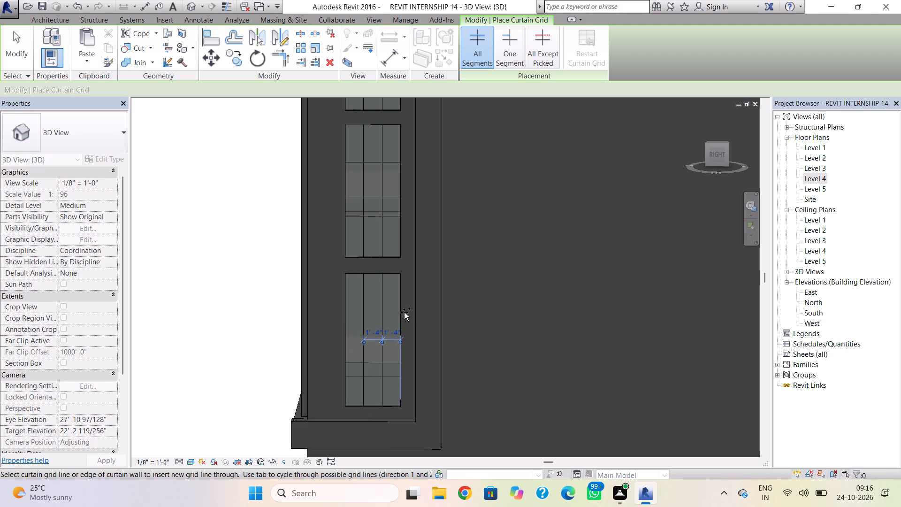
{"action": "left_click", "coordinate": [400, 305]}
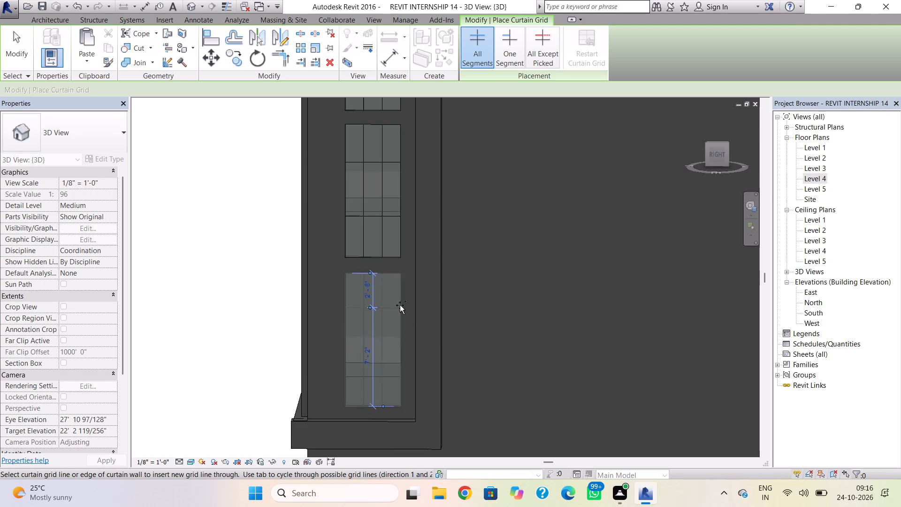
{"action": "left_click", "coordinate": [401, 370]}
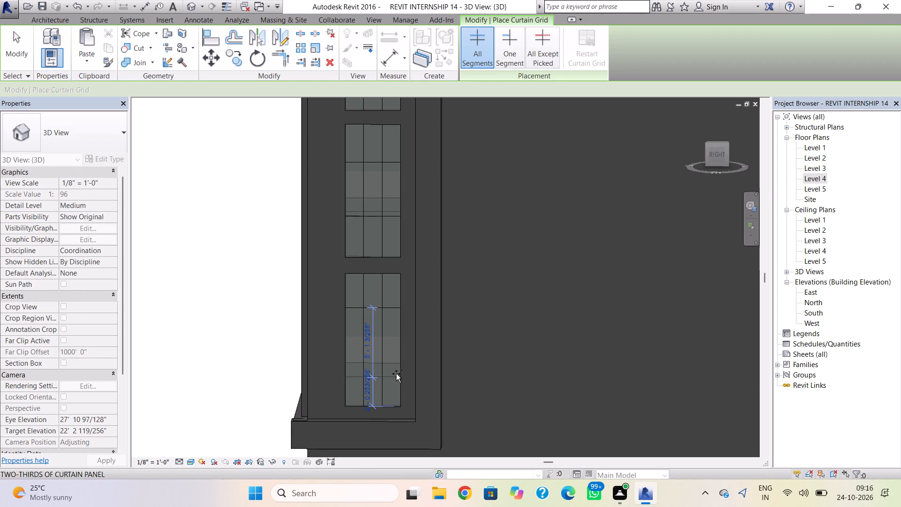
{"action": "scroll", "coordinate": [383, 384], "scroll_direction": "up", "scroll_amount": 7}
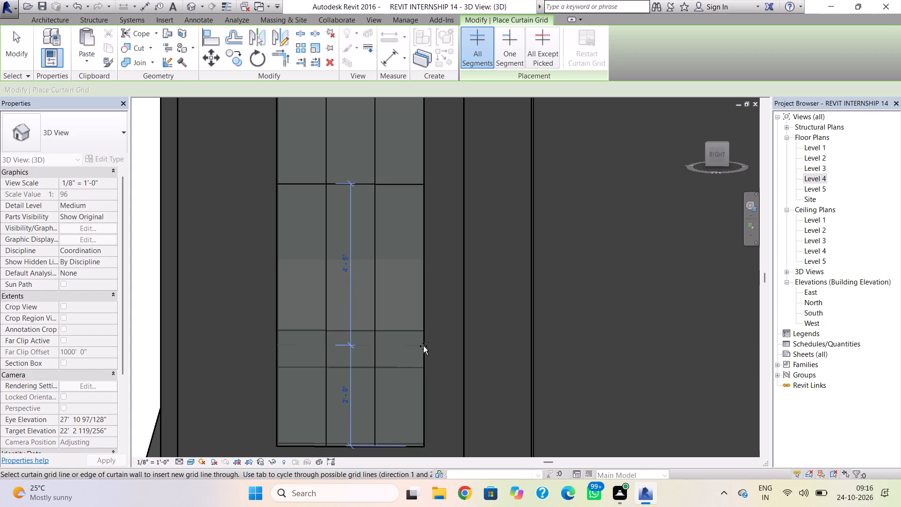
{"action": "left_click", "coordinate": [423, 346]}
{"action": "key", "text": "Escape"}
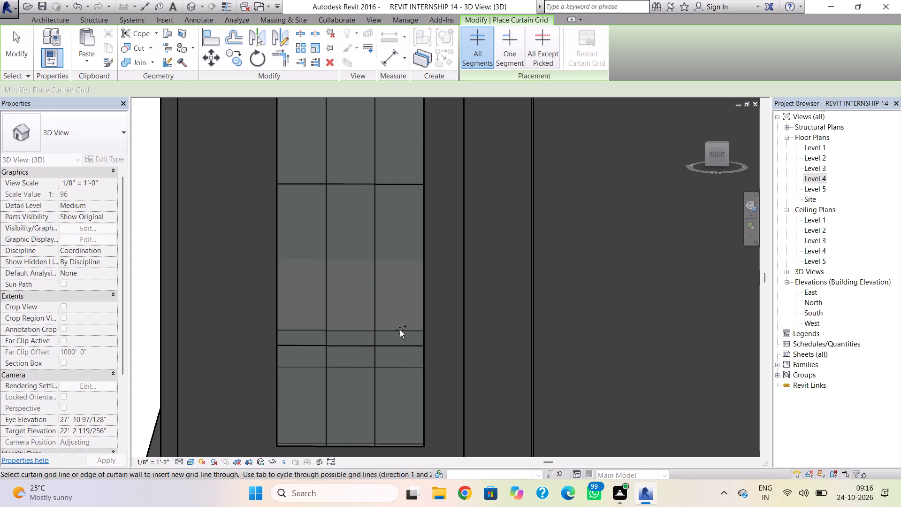
{"action": "scroll", "coordinate": [400, 330], "scroll_direction": "down", "scroll_amount": 5}
{"action": "key", "text": "Escape"}
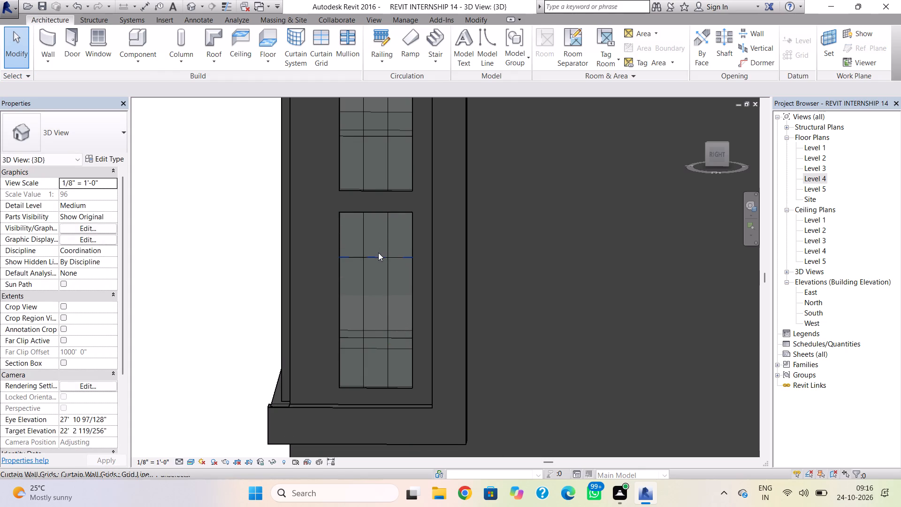
Nudge the bottom curtain wall's horizontal grid lines, the upper down to 2' 8" below the head and the lower up to 2' 11" above the sill.
{"action": "left_click", "coordinate": [378, 253]}
{"action": "key", "text": "Down"}
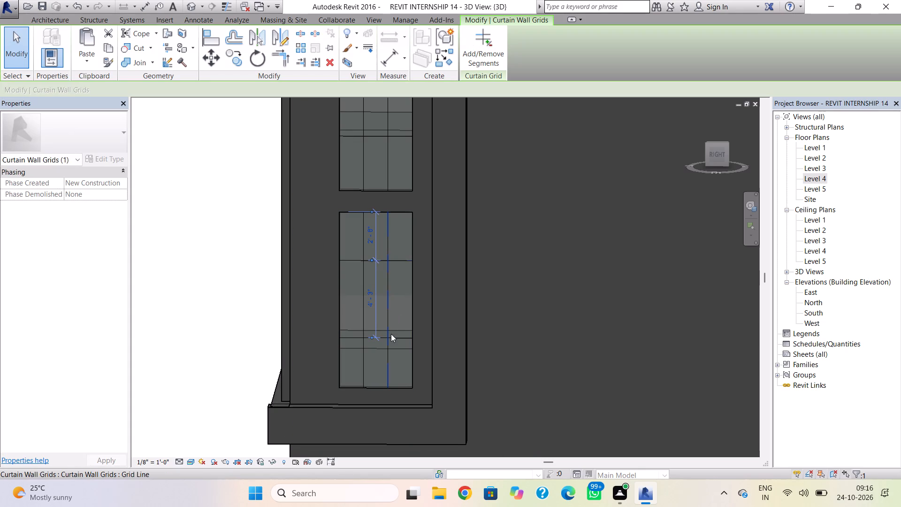
{"action": "left_click", "coordinate": [391, 338]}
{"action": "key", "text": "Up"}
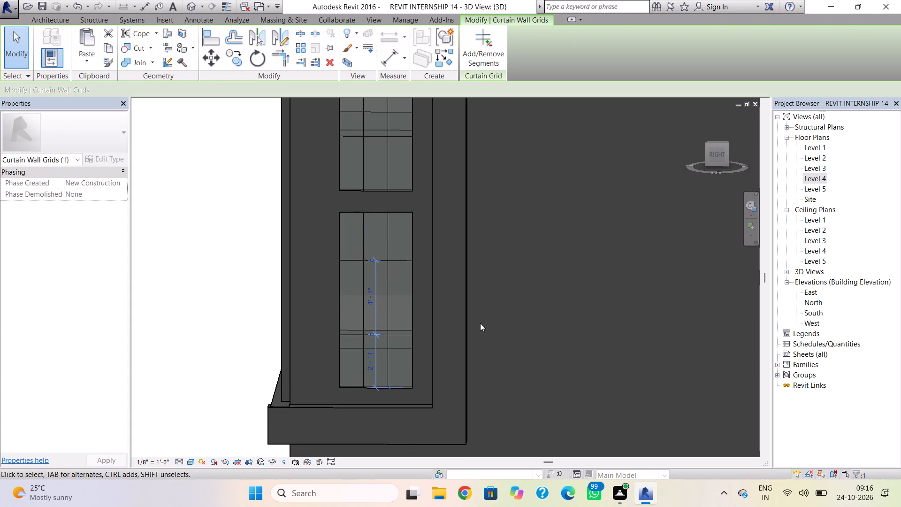
{"action": "left_click", "coordinate": [487, 322]}
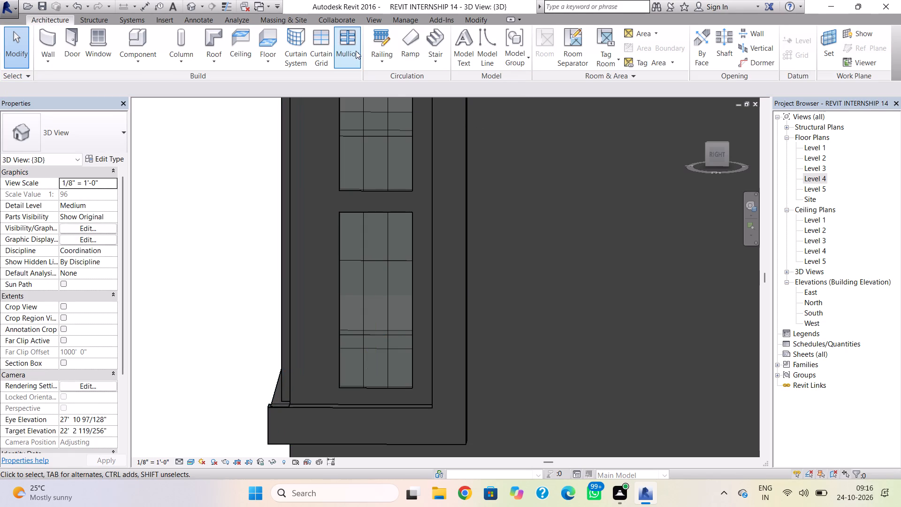
Place 2.5" x 5" rectangular mullions on all four edges and all interior grid lines of the middle side curtain wall.
{"action": "left_click", "coordinate": [356, 51]}
{"action": "left_click", "coordinate": [365, 172]}
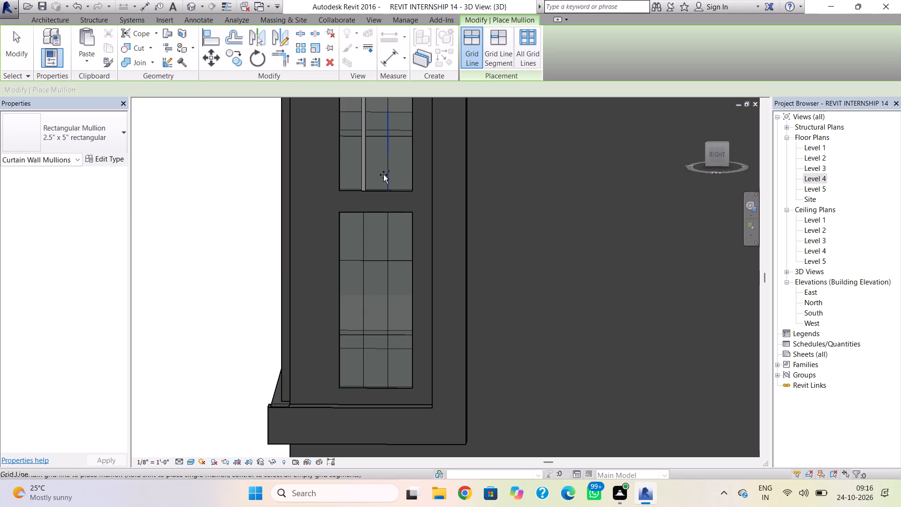
{"action": "left_click", "coordinate": [386, 175]}
{"action": "left_click", "coordinate": [379, 188]}
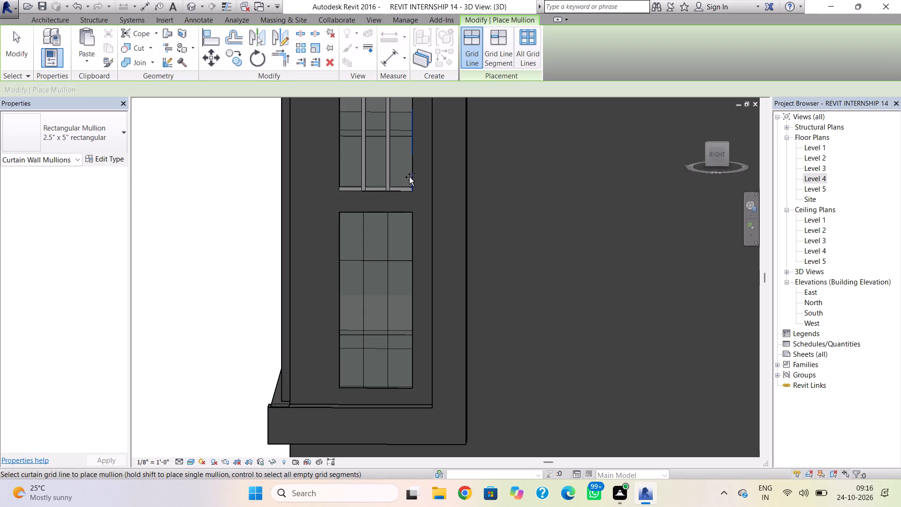
{"action": "left_click", "coordinate": [411, 176]}
{"action": "left_click", "coordinate": [340, 170]}
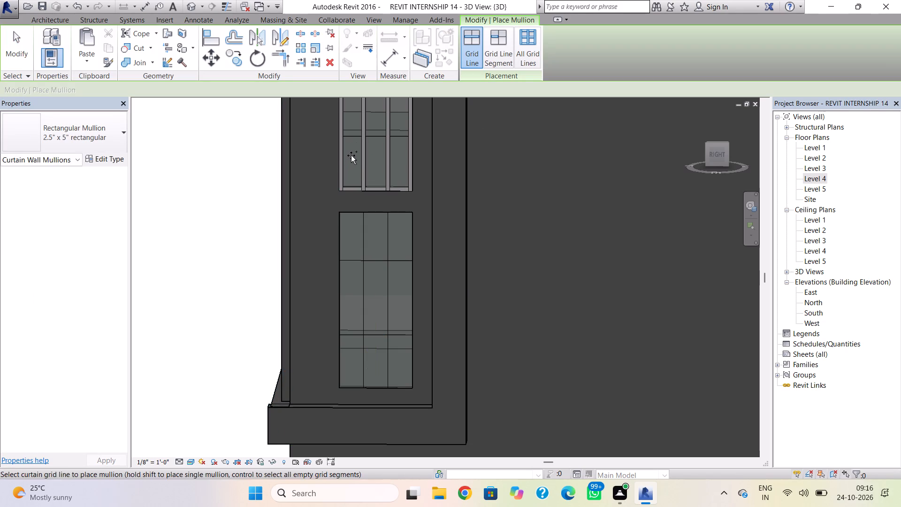
{"action": "left_click", "coordinate": [351, 137]}
{"action": "middle_click_drag", "start_coordinate": [357, 153], "coordinate": [356, 209]}
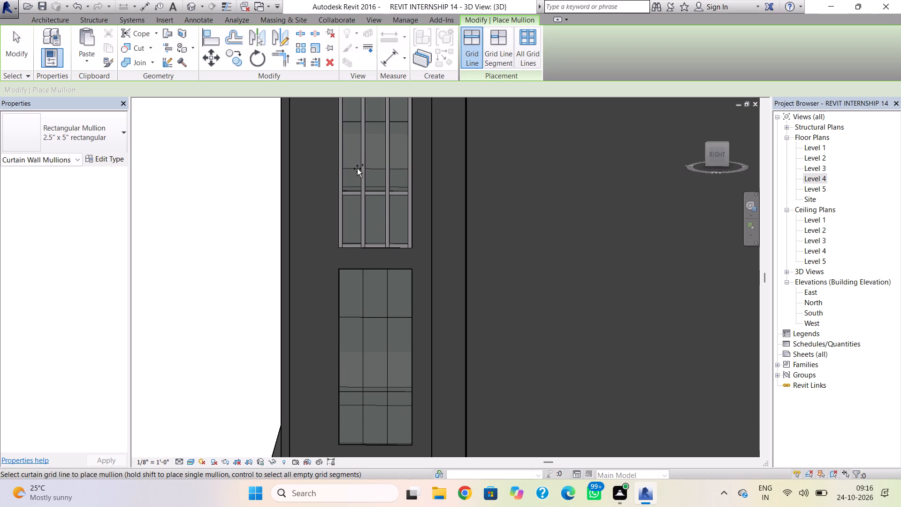
{"action": "left_click", "coordinate": [357, 167]}
{"action": "left_click", "coordinate": [355, 121]}
{"action": "scroll", "coordinate": [360, 128], "scroll_direction": "down", "scroll_amount": 2}
{"action": "middle_click_drag", "start_coordinate": [367, 144], "coordinate": [368, 194]}
{"action": "left_click", "coordinate": [370, 138]}
Place 2.5" x 5" rectangular mullions on all four edges and all interior grid lines of the top side curtain wall.
{"action": "middle_click_drag", "start_coordinate": [371, 146], "coordinate": [368, 193]}
{"action": "left_click", "coordinate": [374, 168]}
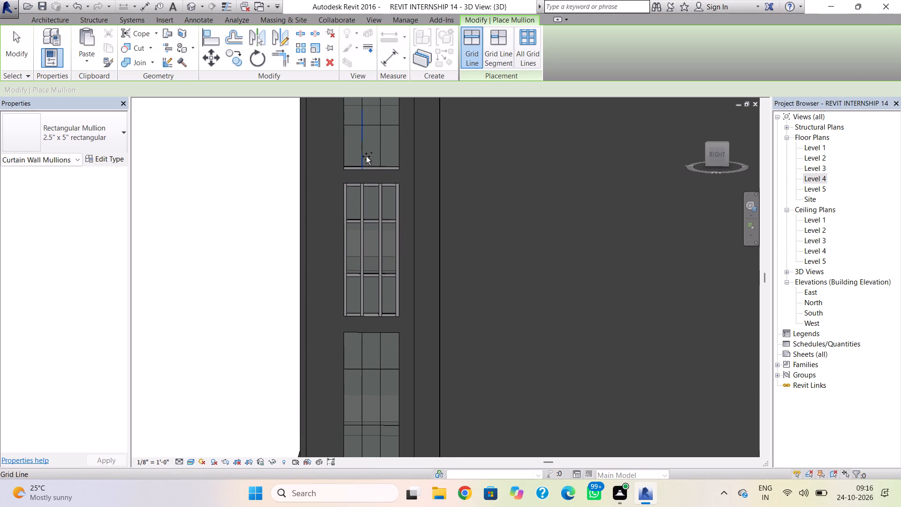
{"action": "left_click", "coordinate": [366, 156]}
{"action": "left_click", "coordinate": [378, 154]}
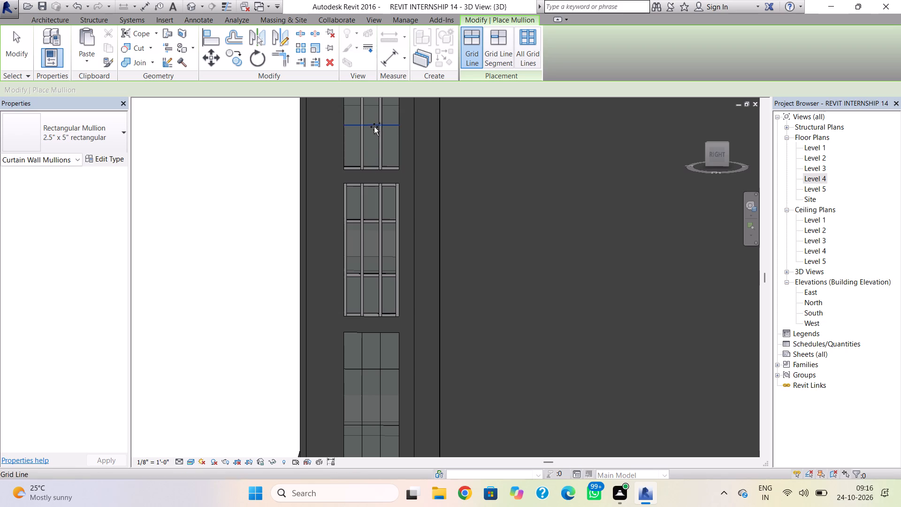
{"action": "left_click", "coordinate": [374, 127]}
{"action": "middle_click_drag", "start_coordinate": [381, 156], "coordinate": [381, 188]}
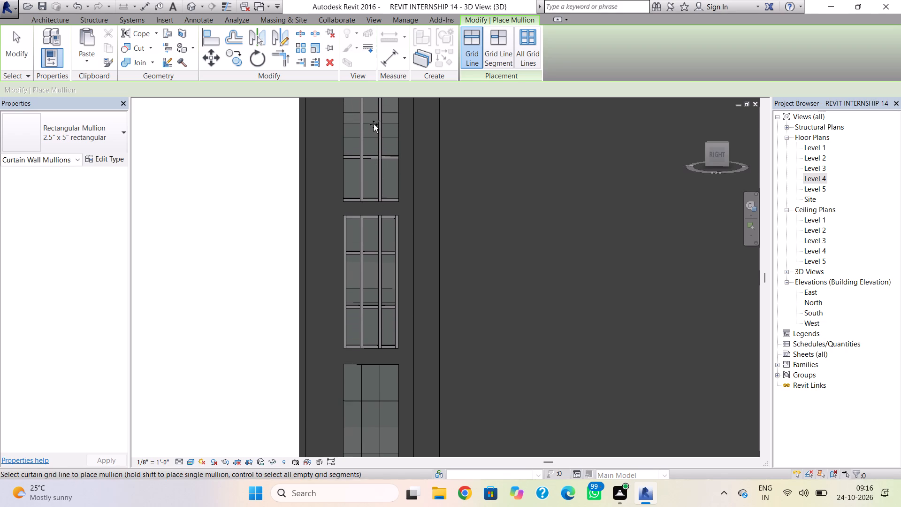
{"action": "left_click", "coordinate": [374, 123]}
{"action": "middle_click_drag", "start_coordinate": [370, 146], "coordinate": [370, 167]}
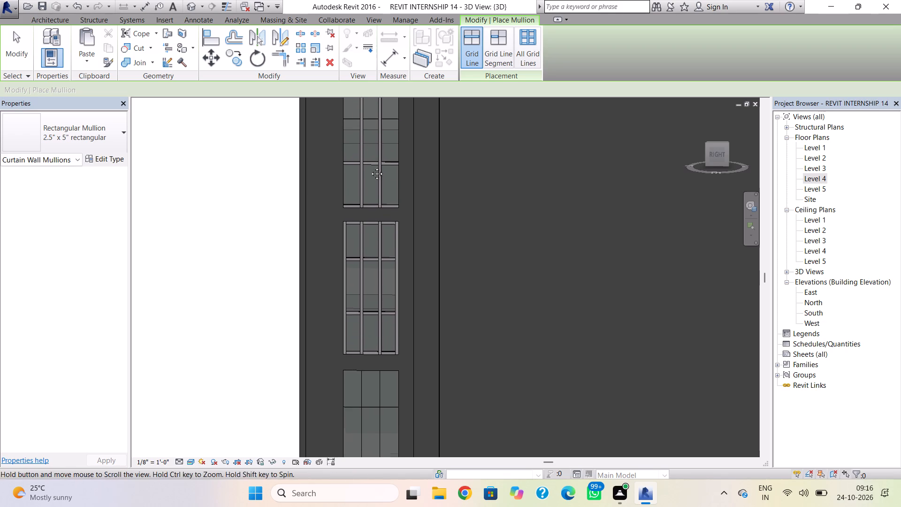
{"action": "middle_click_drag", "start_coordinate": [370, 167], "coordinate": [369, 175]}
{"action": "left_click", "coordinate": [367, 138]}
{"action": "middle_click_drag", "start_coordinate": [369, 154], "coordinate": [367, 208]}
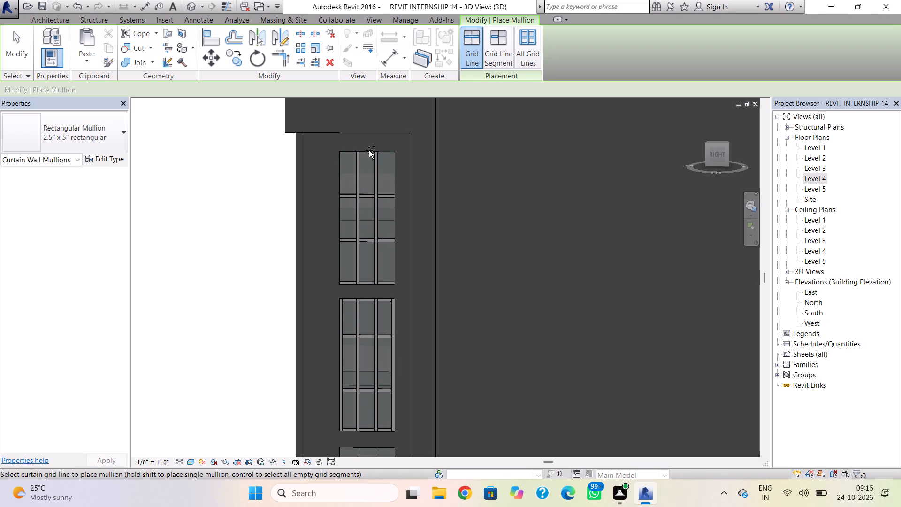
{"action": "left_click", "coordinate": [369, 150]}
{"action": "left_click", "coordinate": [369, 153]}
{"action": "left_click", "coordinate": [393, 174]}
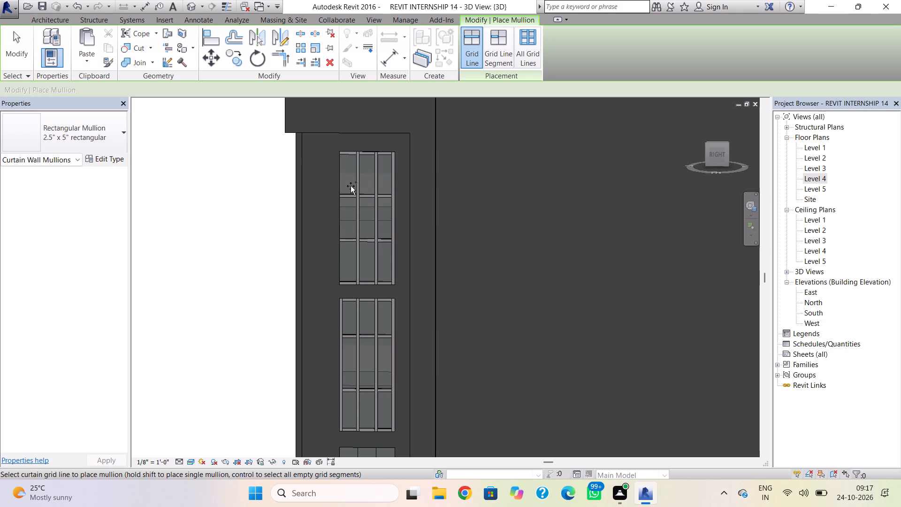
{"action": "left_click", "coordinate": [342, 187]}
Place 2.5" x 5" rectangular mullions on all four edges and all interior grid lines of the bottom side curtain wall.
{"action": "scroll", "coordinate": [359, 228], "scroll_direction": "down", "scroll_amount": 2}
{"action": "middle_click_drag", "start_coordinate": [359, 228], "coordinate": [358, 177]}
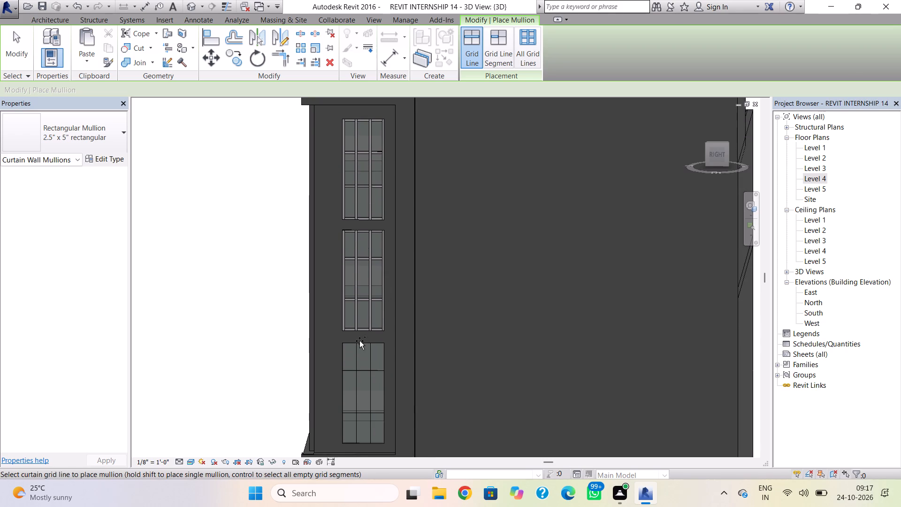
{"action": "left_click", "coordinate": [360, 344]}
{"action": "middle_click_drag", "start_coordinate": [352, 394], "coordinate": [354, 308]}
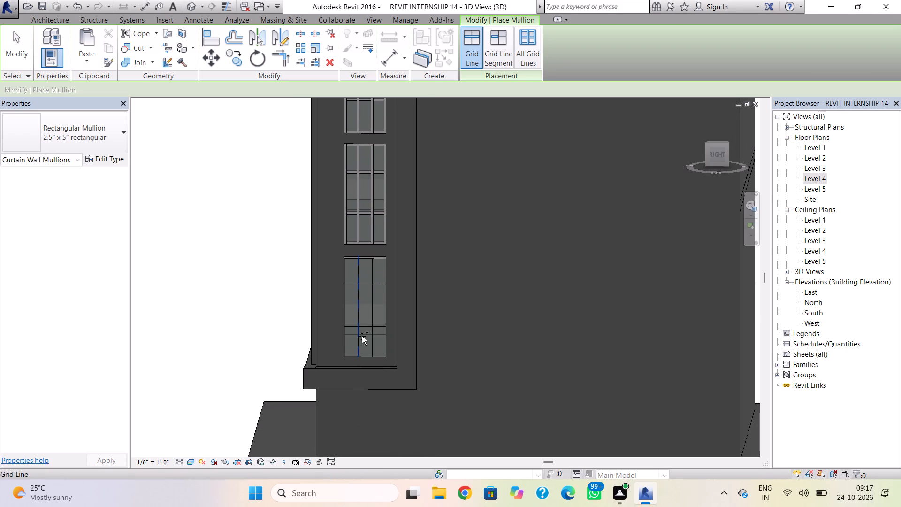
{"action": "left_click", "coordinate": [367, 354]}
{"action": "left_click", "coordinate": [344, 335]}
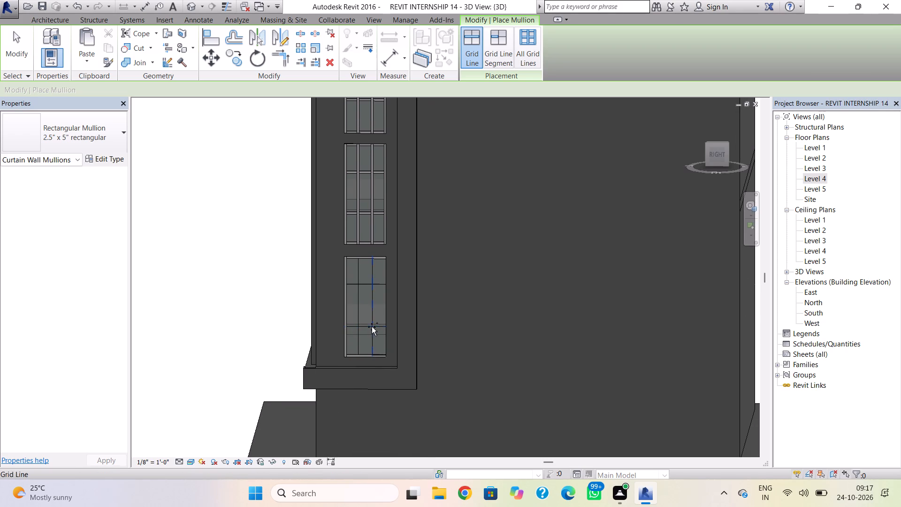
{"action": "left_click", "coordinate": [387, 326]}
{"action": "left_click", "coordinate": [385, 318]}
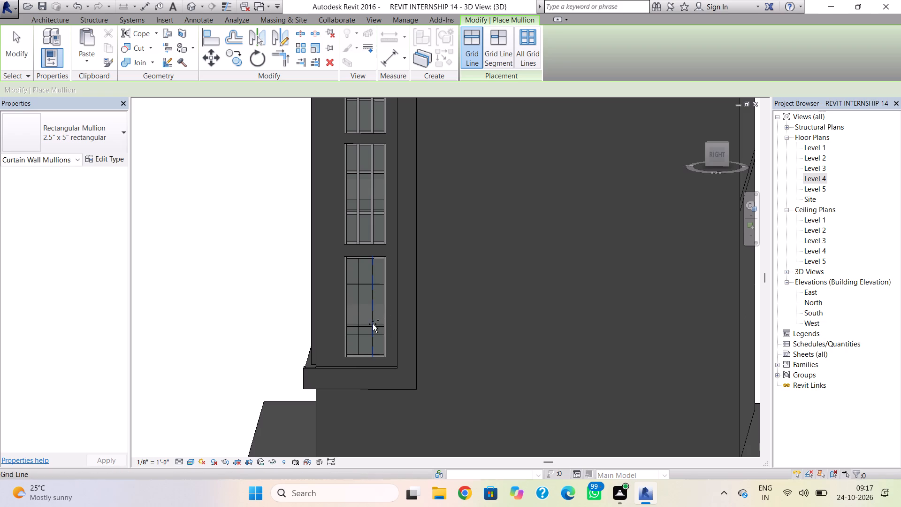
{"action": "left_click", "coordinate": [373, 326]}
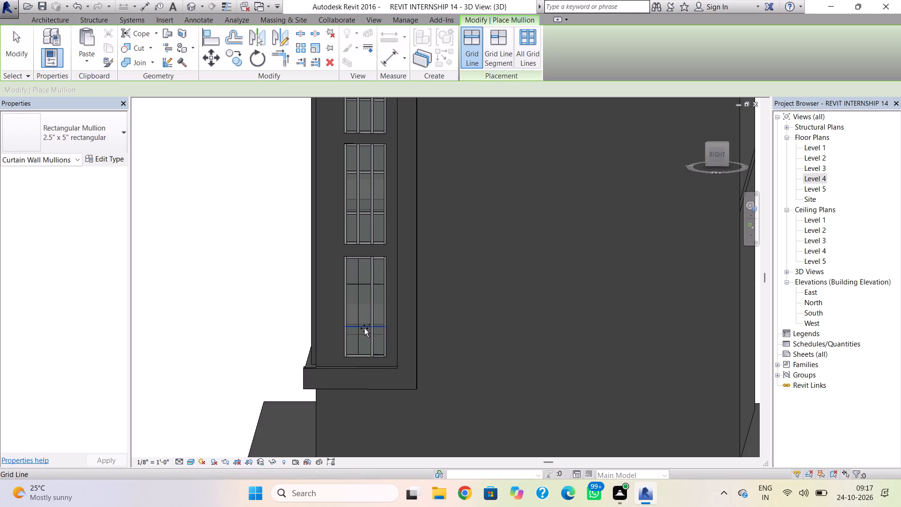
{"action": "left_click", "coordinate": [361, 326]}
{"action": "left_click", "coordinate": [359, 323]}
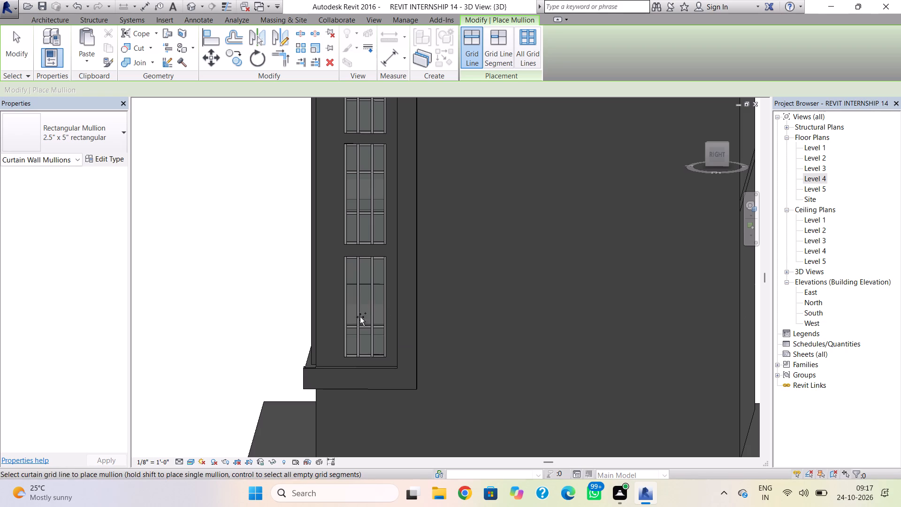
{"action": "left_click", "coordinate": [366, 287]}
{"action": "key", "text": "Escape"}
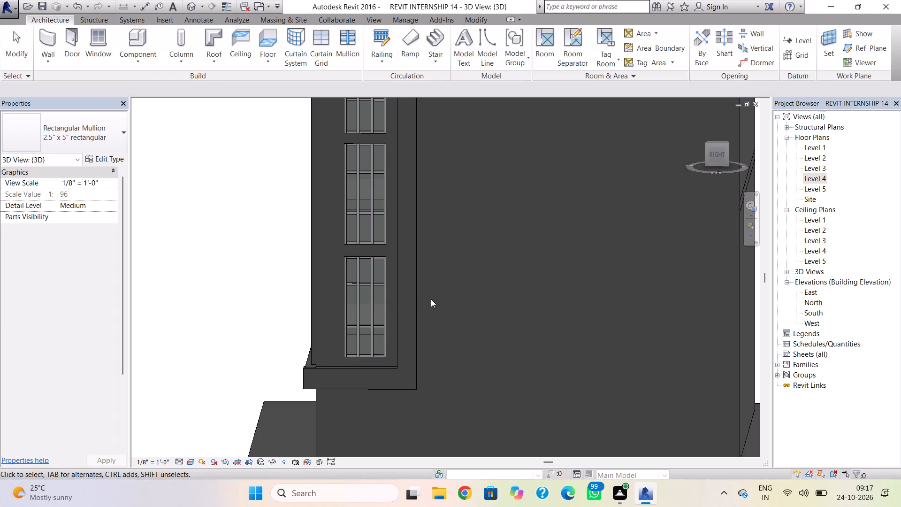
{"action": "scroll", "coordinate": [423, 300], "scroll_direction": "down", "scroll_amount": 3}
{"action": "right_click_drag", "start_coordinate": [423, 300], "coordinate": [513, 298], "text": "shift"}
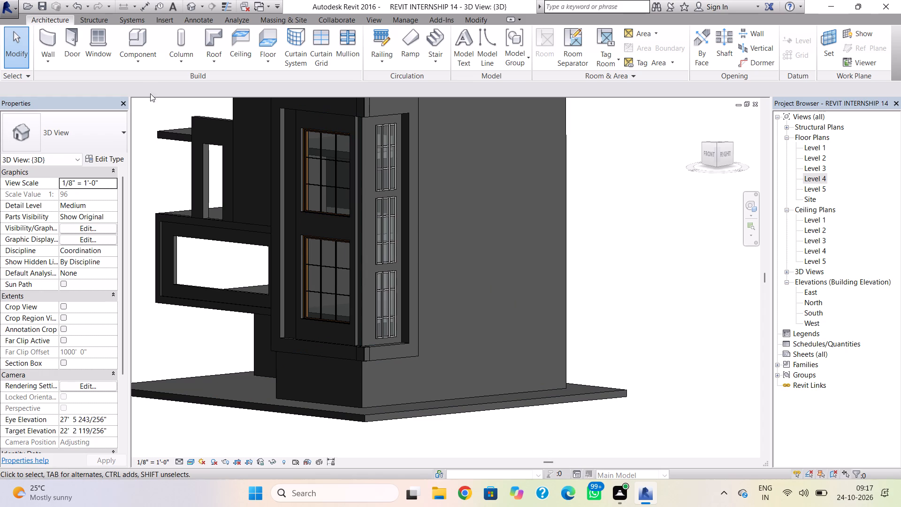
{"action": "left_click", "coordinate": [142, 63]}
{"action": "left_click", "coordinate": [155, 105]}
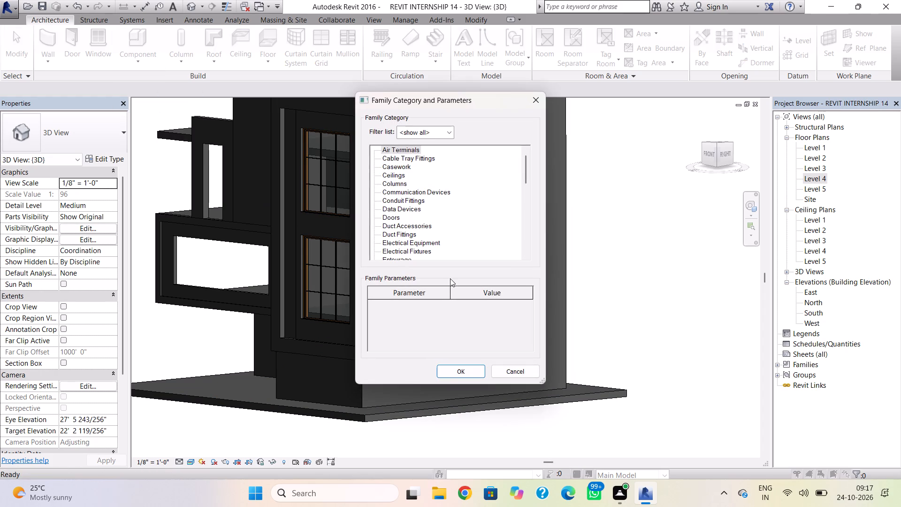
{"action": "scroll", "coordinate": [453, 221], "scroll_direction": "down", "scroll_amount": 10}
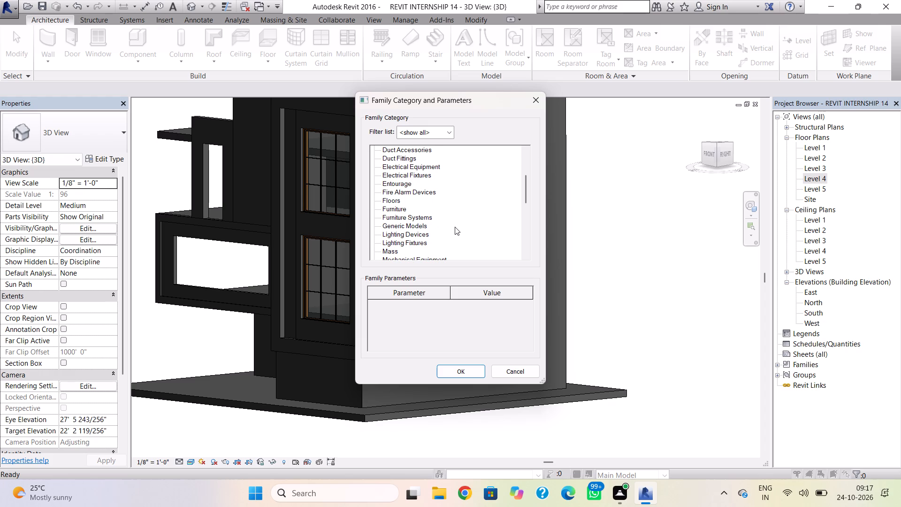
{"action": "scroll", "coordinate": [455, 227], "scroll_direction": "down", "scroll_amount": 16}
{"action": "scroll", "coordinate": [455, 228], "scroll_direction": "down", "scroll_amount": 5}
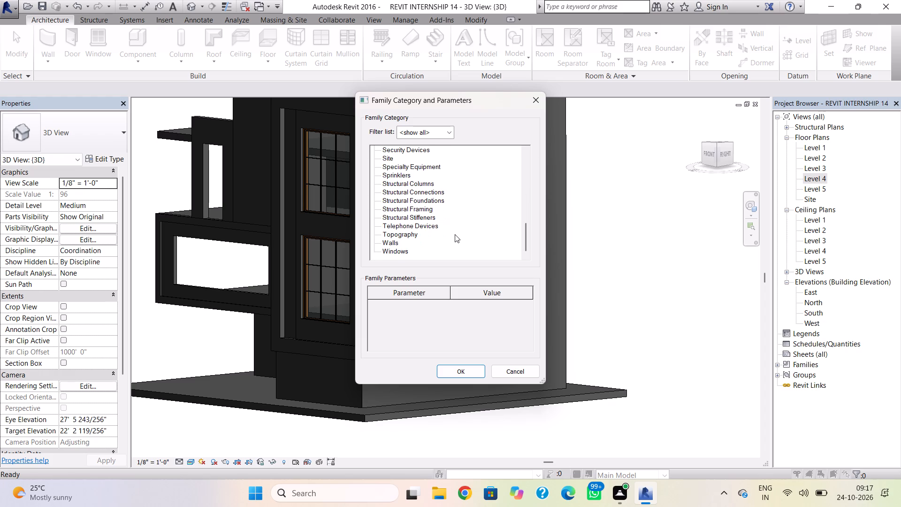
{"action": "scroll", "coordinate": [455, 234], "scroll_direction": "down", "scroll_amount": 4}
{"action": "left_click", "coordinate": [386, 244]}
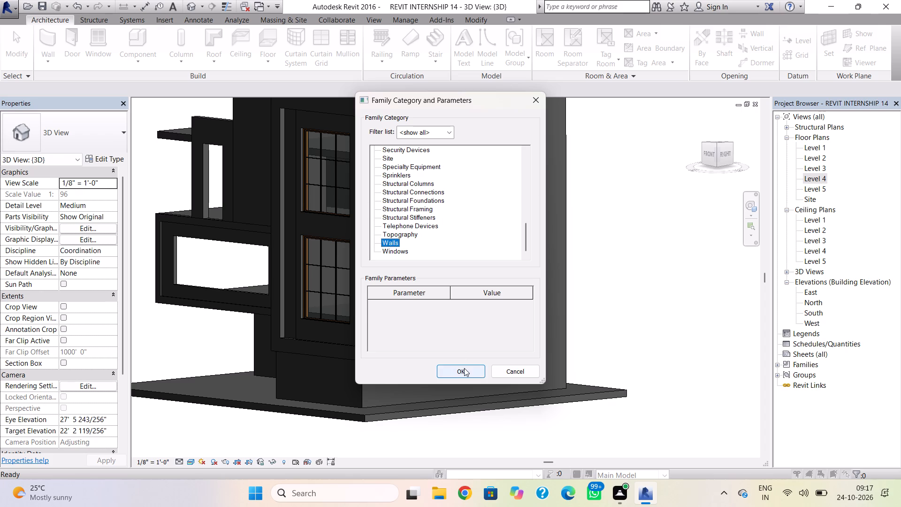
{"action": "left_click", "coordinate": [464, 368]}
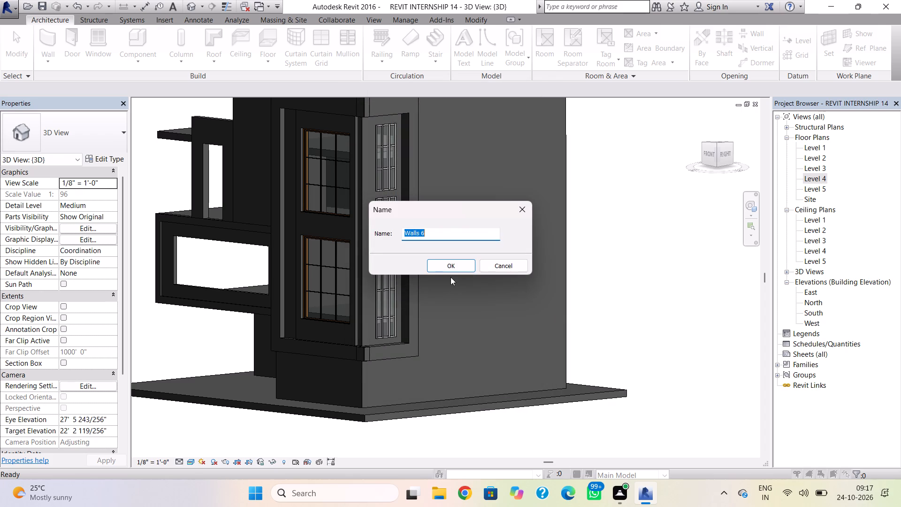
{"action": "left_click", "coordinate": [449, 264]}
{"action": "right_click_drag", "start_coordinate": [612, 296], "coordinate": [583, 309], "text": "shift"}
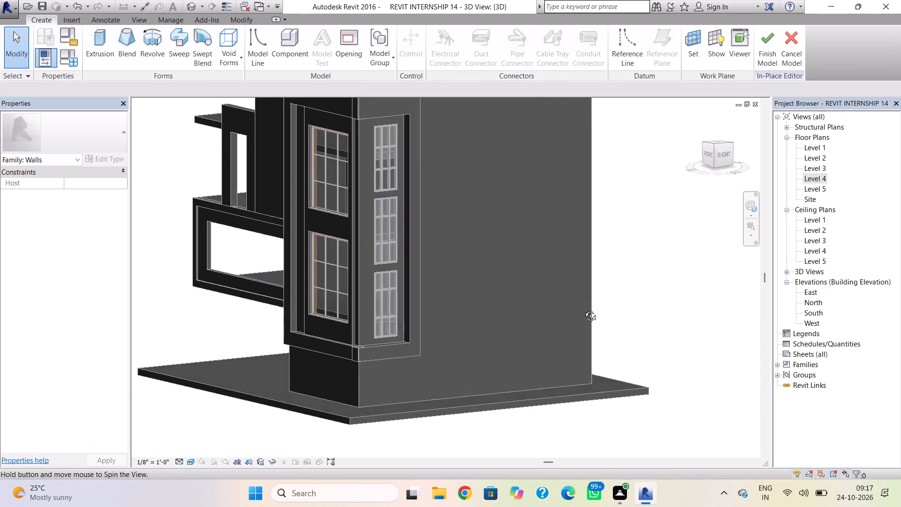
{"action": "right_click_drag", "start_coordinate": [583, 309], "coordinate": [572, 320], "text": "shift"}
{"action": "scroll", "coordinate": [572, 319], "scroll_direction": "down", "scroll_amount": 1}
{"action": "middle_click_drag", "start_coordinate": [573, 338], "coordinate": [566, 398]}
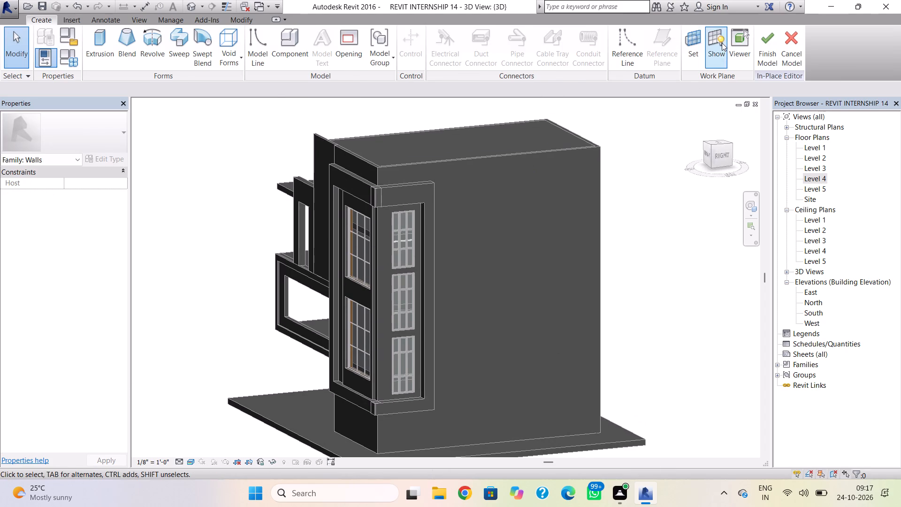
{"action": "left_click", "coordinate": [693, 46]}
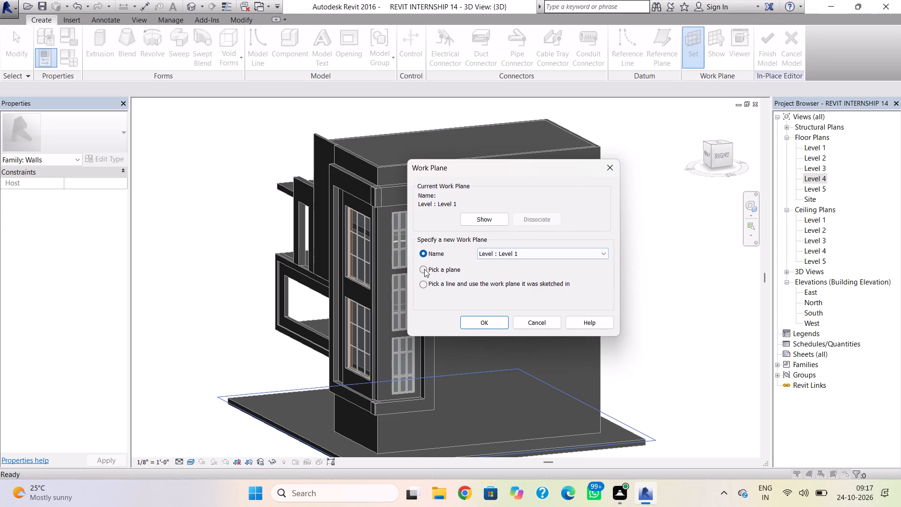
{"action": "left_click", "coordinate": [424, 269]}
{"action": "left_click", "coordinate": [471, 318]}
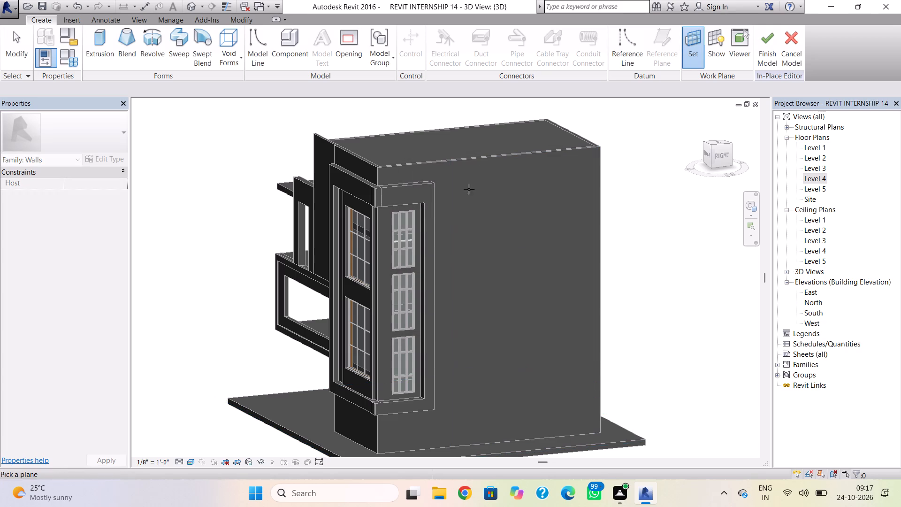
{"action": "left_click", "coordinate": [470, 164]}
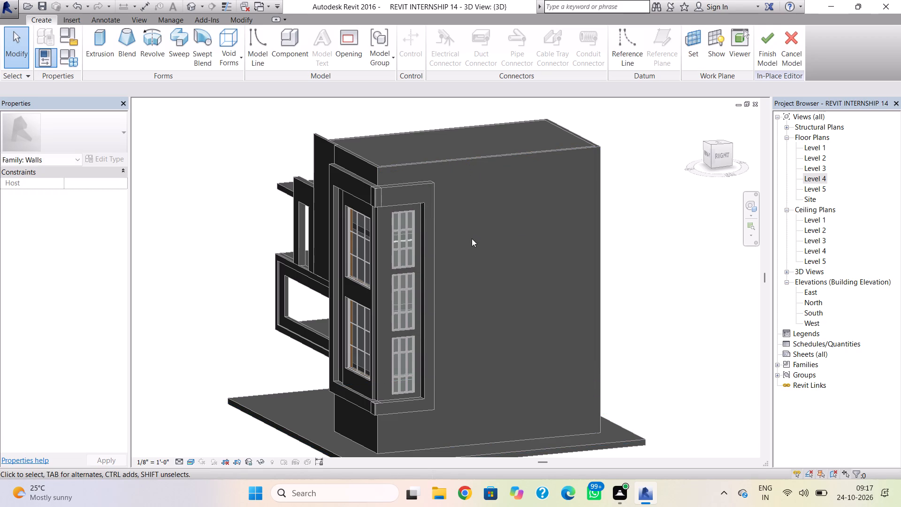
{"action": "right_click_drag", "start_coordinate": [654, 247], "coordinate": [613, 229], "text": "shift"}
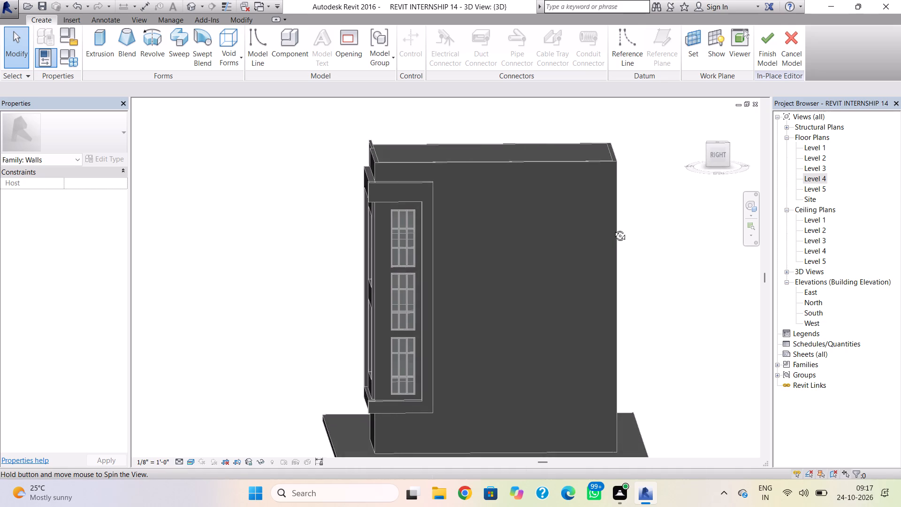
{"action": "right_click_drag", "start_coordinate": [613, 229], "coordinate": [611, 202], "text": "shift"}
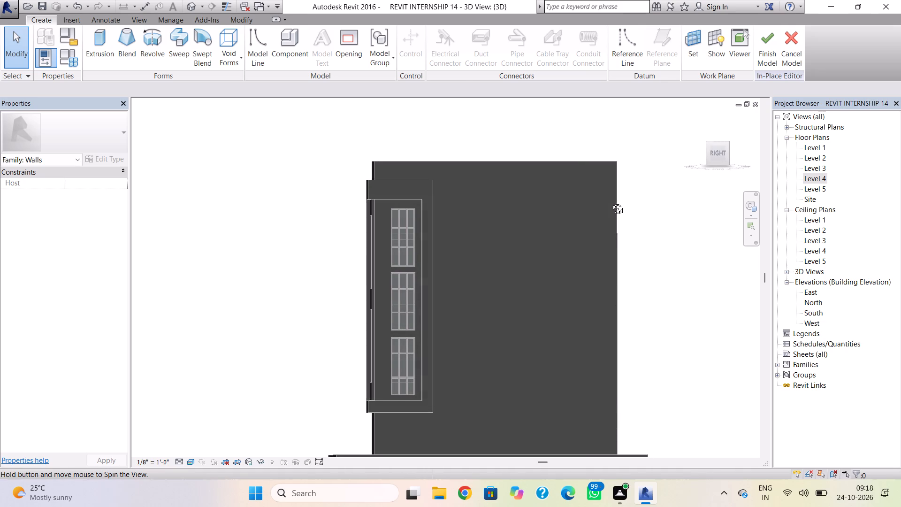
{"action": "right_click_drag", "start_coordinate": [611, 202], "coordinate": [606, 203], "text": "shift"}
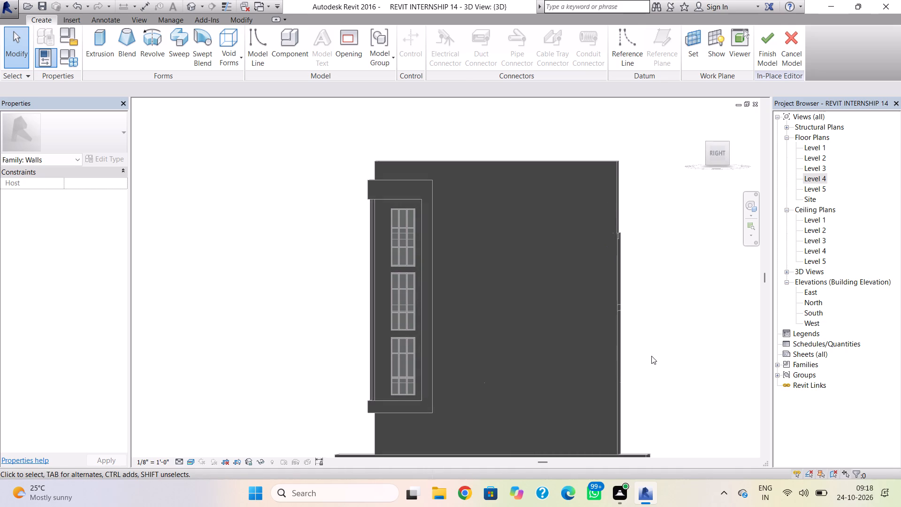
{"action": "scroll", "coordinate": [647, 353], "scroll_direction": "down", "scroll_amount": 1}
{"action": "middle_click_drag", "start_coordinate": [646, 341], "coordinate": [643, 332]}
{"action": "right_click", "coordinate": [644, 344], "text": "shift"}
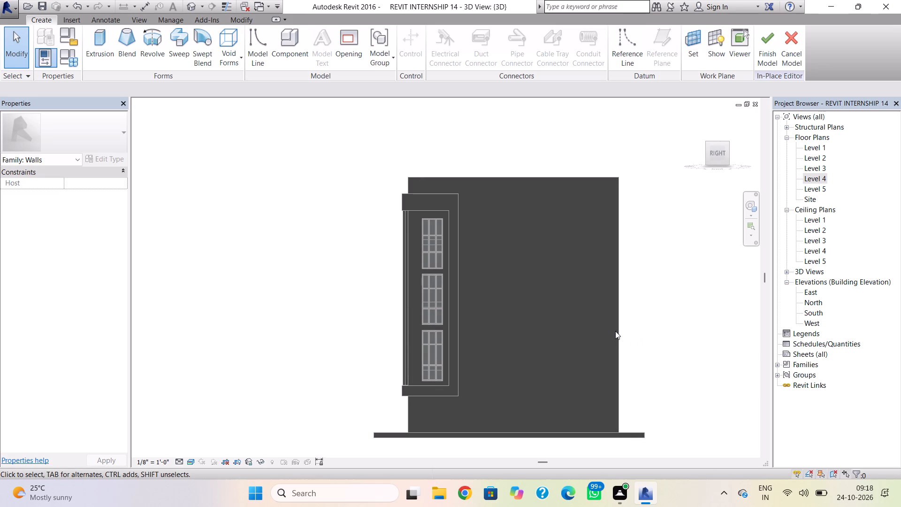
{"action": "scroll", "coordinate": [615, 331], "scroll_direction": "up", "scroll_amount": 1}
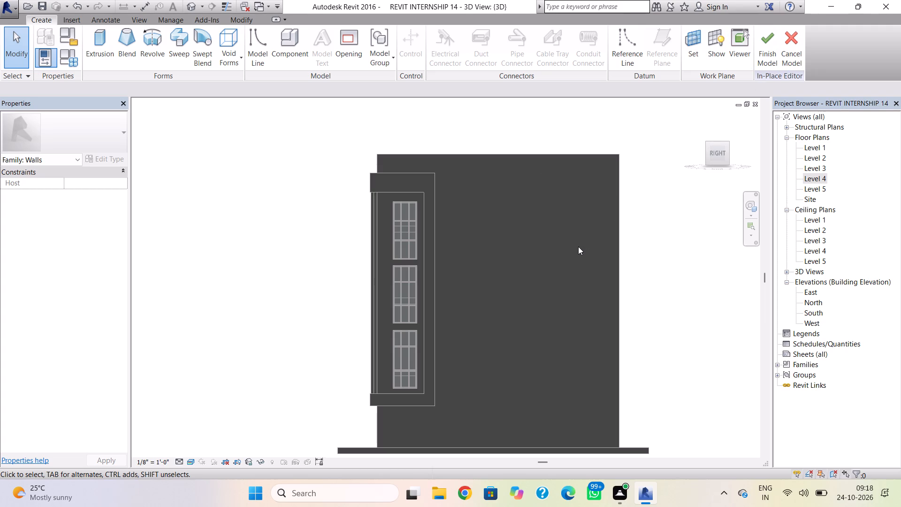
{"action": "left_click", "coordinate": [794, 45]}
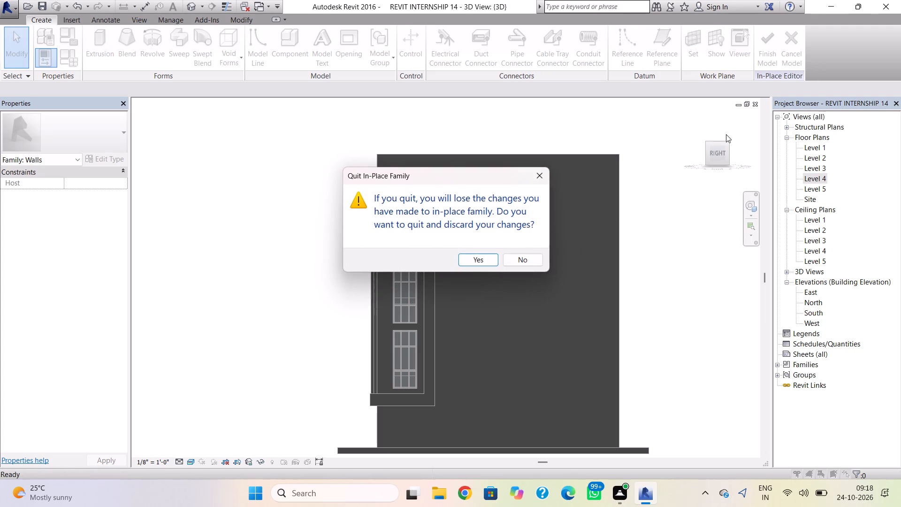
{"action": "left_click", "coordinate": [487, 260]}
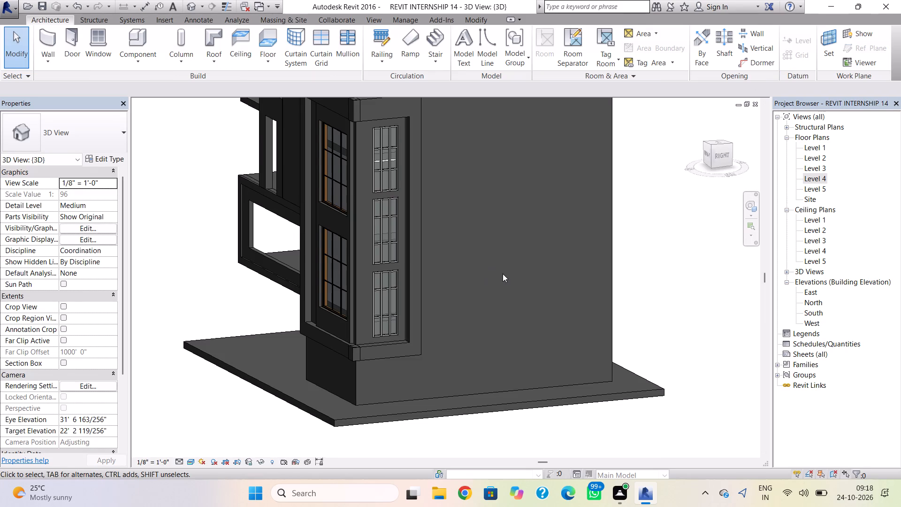
Open the profile of the 8" side wall beside the bay for editing and delete its top edge line.
{"action": "middle_click_drag", "start_coordinate": [505, 279], "coordinate": [526, 363]}
{"action": "double_click", "coordinate": [541, 147]}
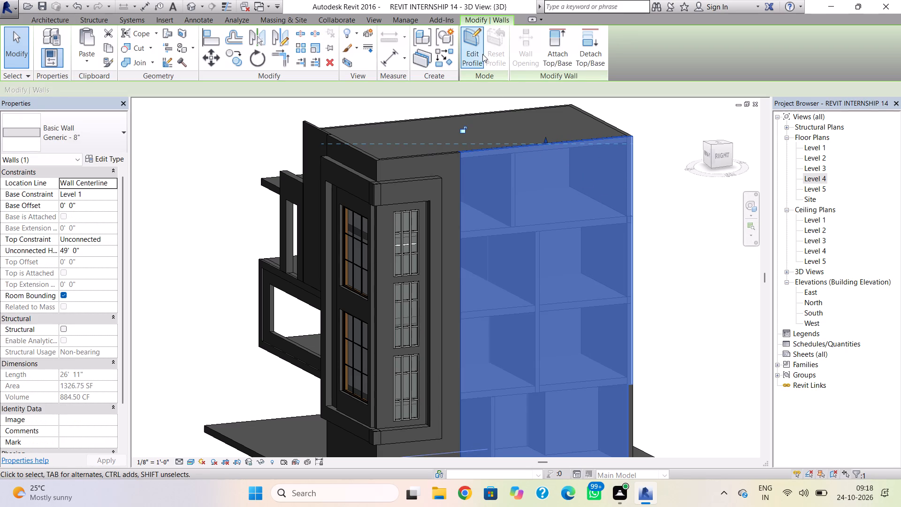
{"action": "left_click", "coordinate": [480, 51]}
{"action": "left_click", "coordinate": [722, 154]}
{"action": "scroll", "coordinate": [567, 209], "scroll_direction": "up", "scroll_amount": 1}
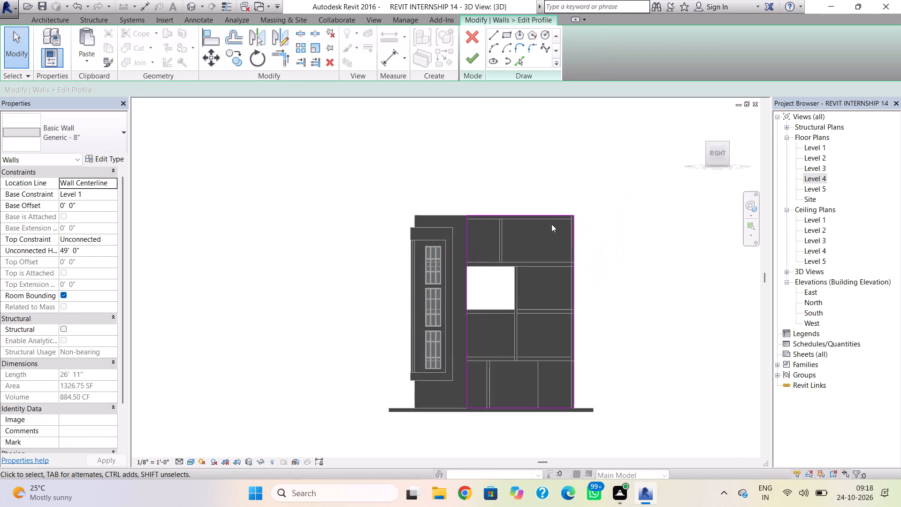
{"action": "scroll", "coordinate": [551, 224], "scroll_direction": "up", "scroll_amount": 5}
{"action": "middle_click_drag", "start_coordinate": [515, 283], "coordinate": [512, 384]}
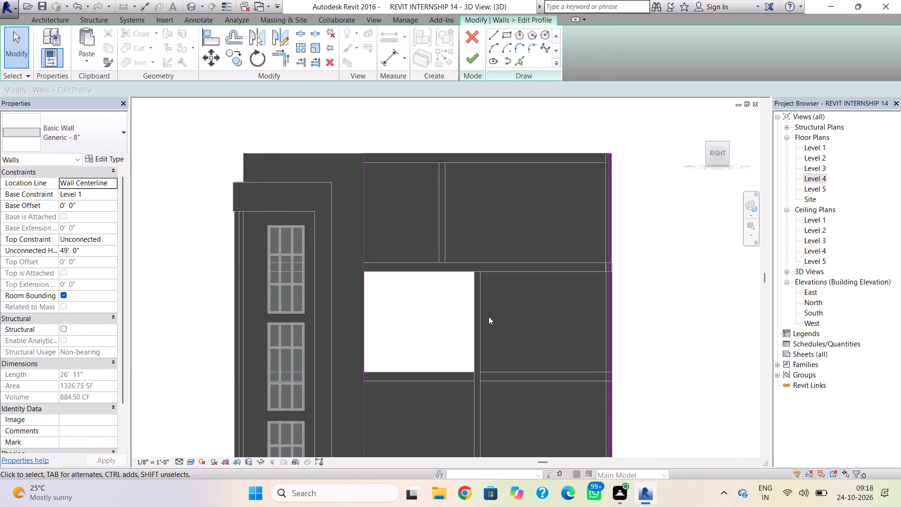
{"action": "left_click", "coordinate": [476, 152]}
{"action": "key", "text": "Delete"}
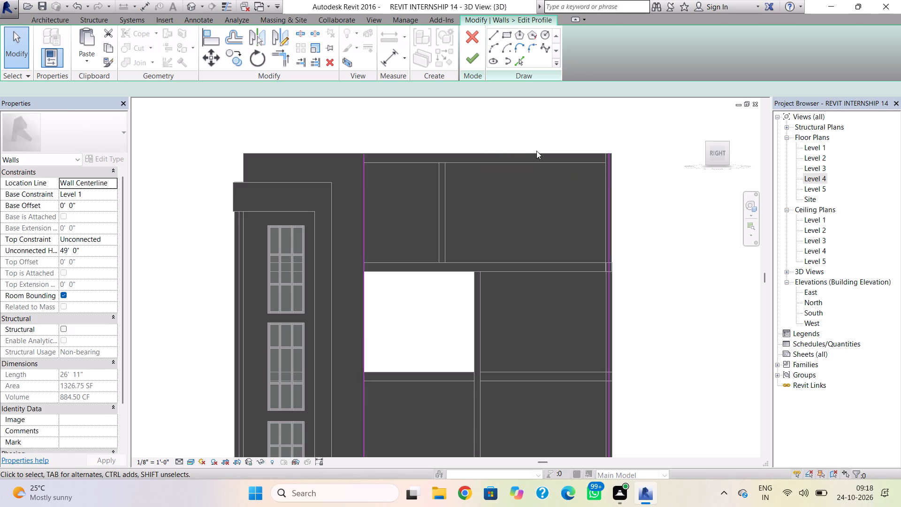
Sketch a new top edge for the wall profile with a raised rectangular step about 8' wide and 2' 0" high.
{"action": "left_click", "coordinate": [494, 33]}
{"action": "left_click", "coordinate": [365, 153]}
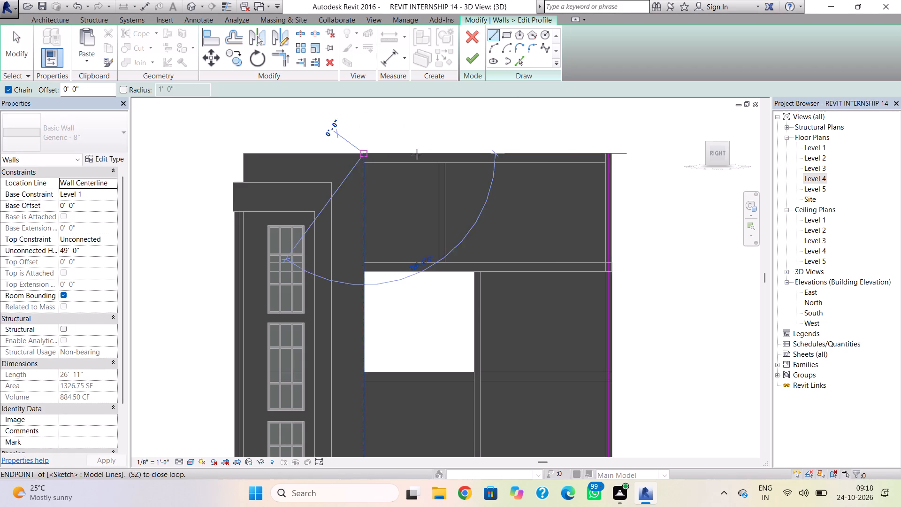
{"action": "left_click", "coordinate": [442, 154]}
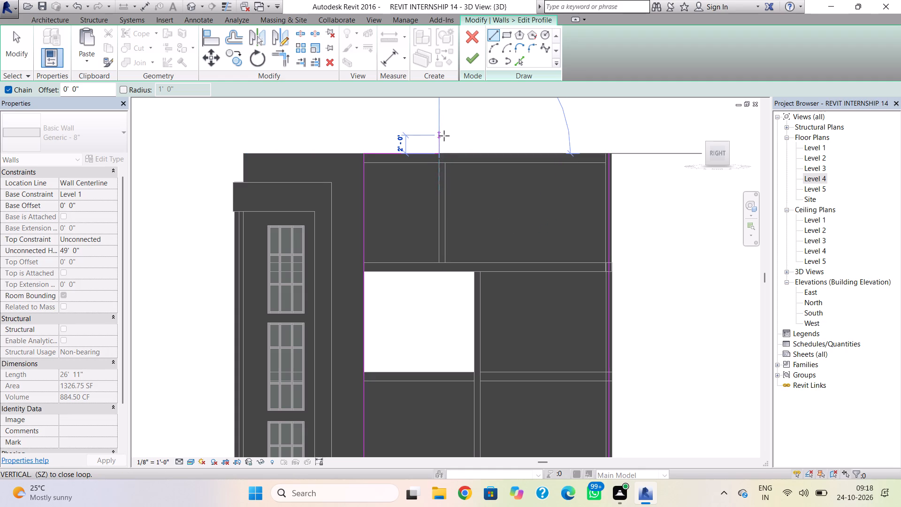
{"action": "left_click", "coordinate": [444, 136]}
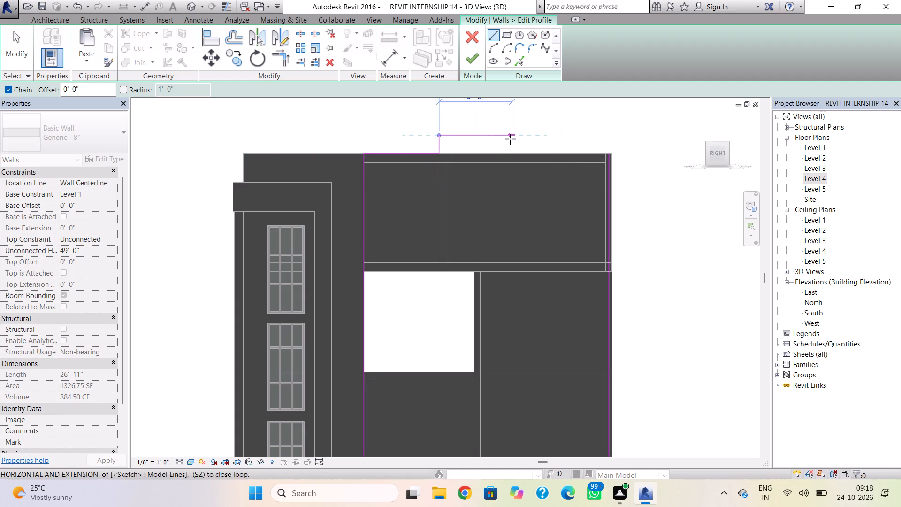
{"action": "left_click", "coordinate": [510, 138]}
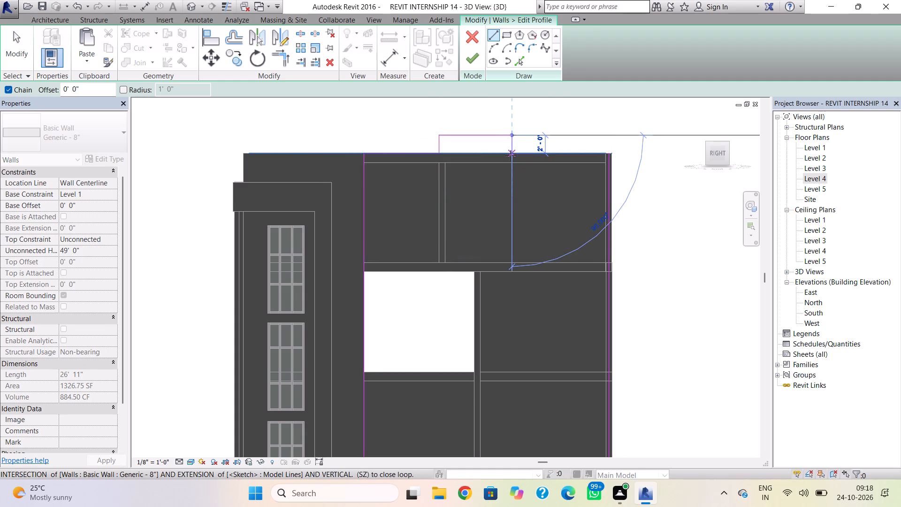
{"action": "left_click", "coordinate": [511, 155]}
{"action": "left_click", "coordinate": [605, 154]}
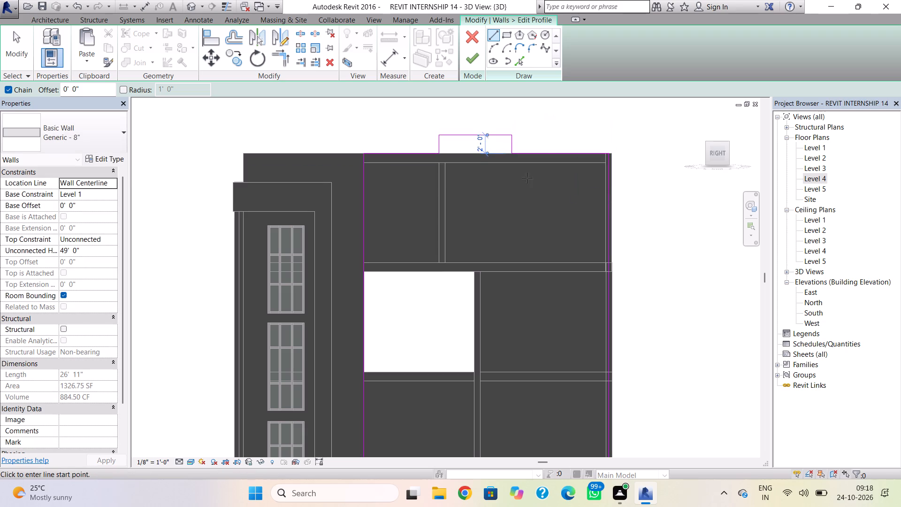
{"action": "key", "text": "Escape"}
{"action": "key", "text": "Escape"}
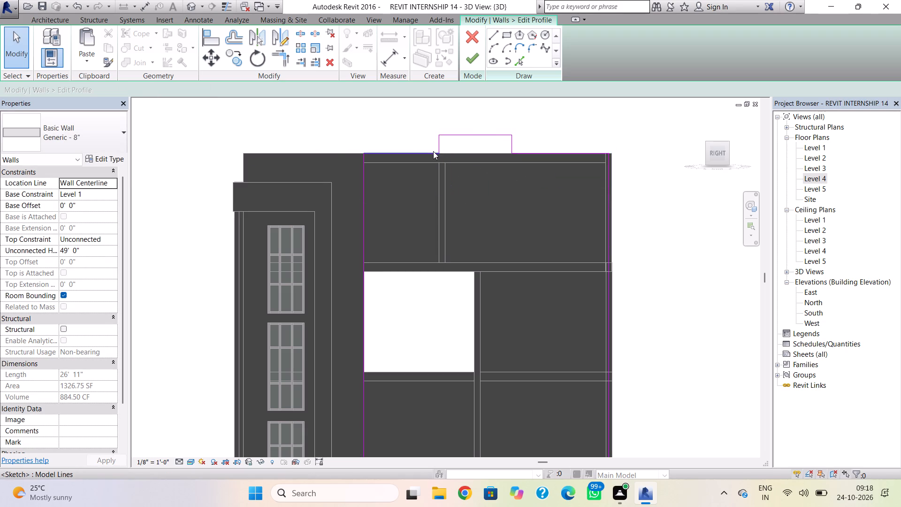
Delete the top edge segment on the bay side and nudge the raised step's sides toward the bay, making it 8' 9" wide.
{"action": "left_click", "coordinate": [433, 151]}
{"action": "key", "text": "Delete"}
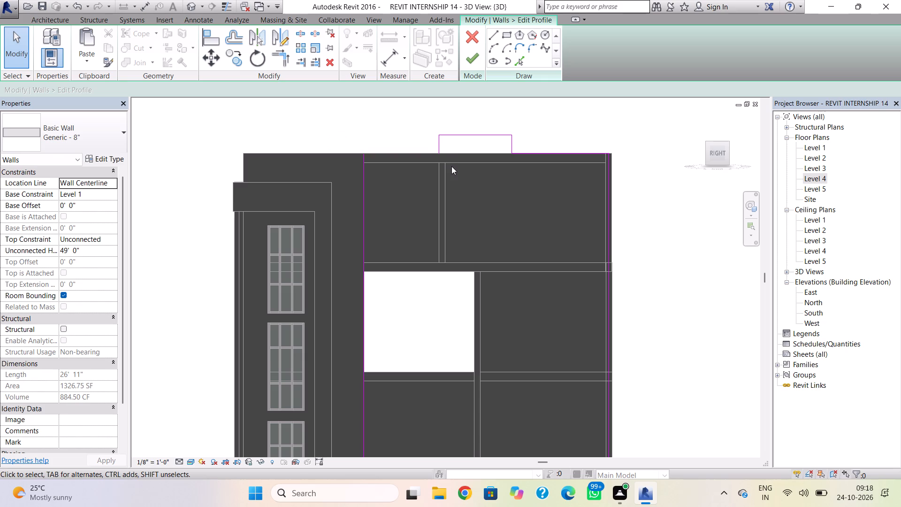
{"action": "left_click", "coordinate": [440, 147]}
{"action": "key", "text": "Left"}
{"action": "key", "text": "Left"}
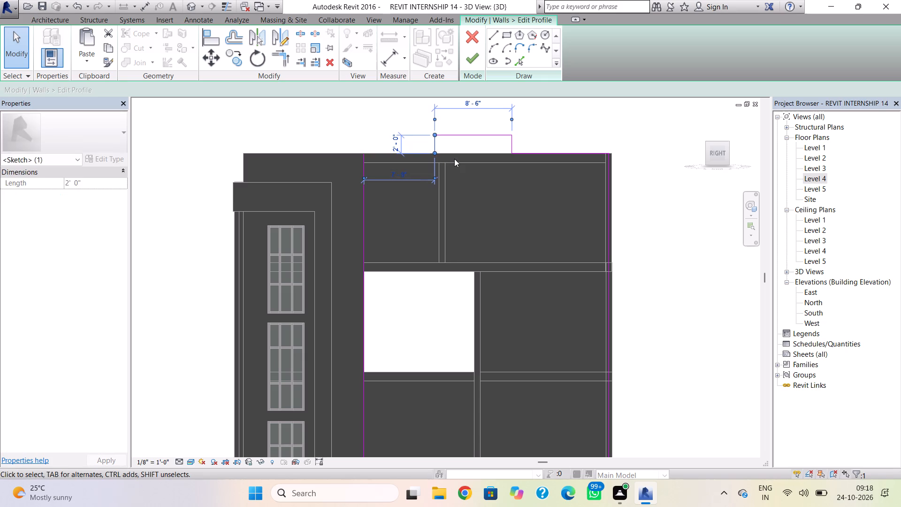
{"action": "key", "text": "Left"}
{"action": "key", "text": "Left"}
{"action": "key", "text": "Left"}
{"action": "key", "text": "Left"}
{"action": "left_click", "coordinate": [510, 146]}
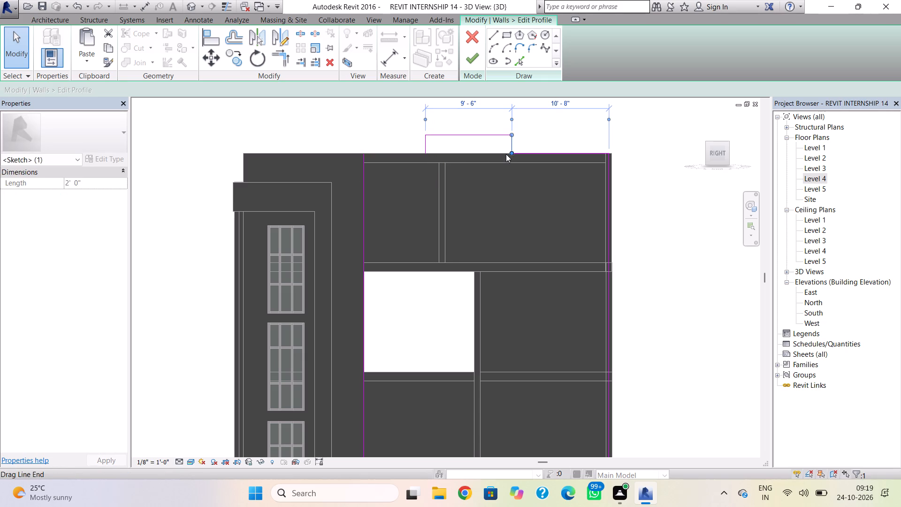
{"action": "key", "text": "Right"}
{"action": "key", "text": "Left"}
{"action": "key", "text": "Left"}
{"action": "key", "text": "Left"}
{"action": "key", "text": "Left"}
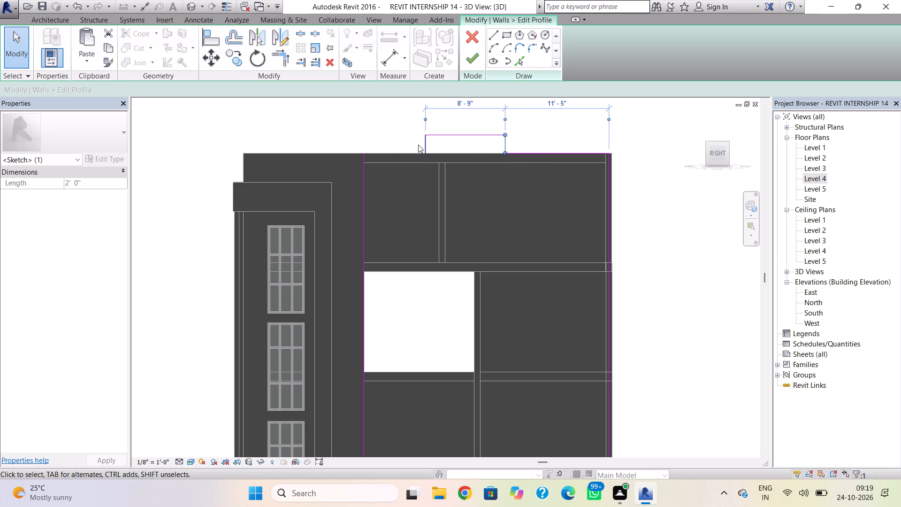
Redraw the missing top edge segment from the wall's bay-side edge to the raised step and finish the profile edit.
{"action": "left_click", "coordinate": [389, 132]}
{"action": "left_click", "coordinate": [491, 29]}
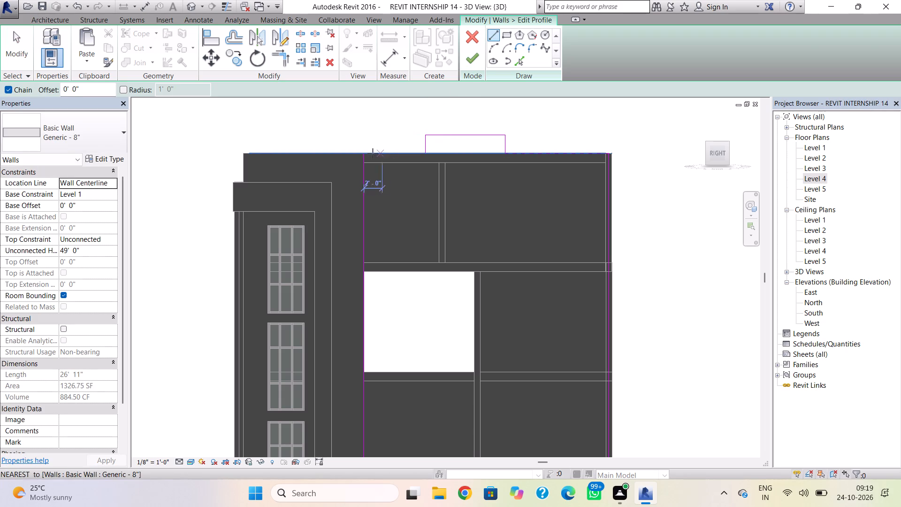
{"action": "left_click", "coordinate": [367, 154]}
{"action": "left_click", "coordinate": [428, 152]}
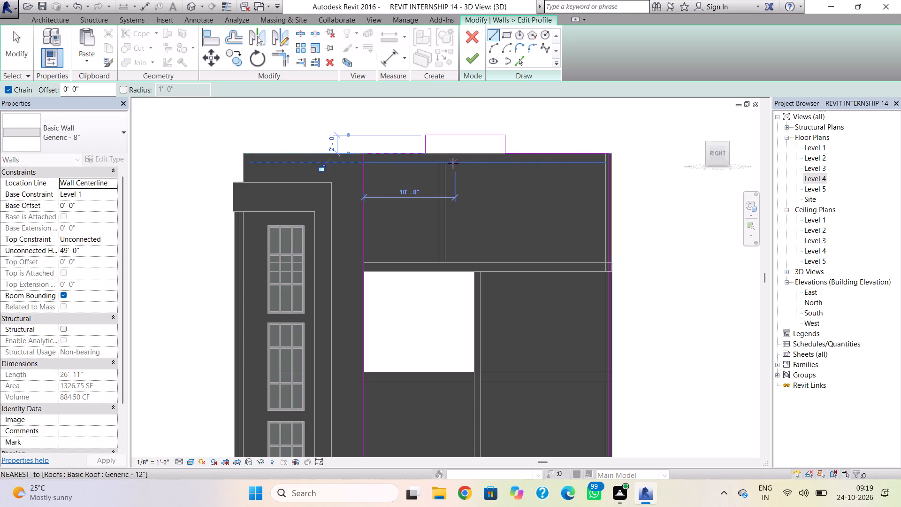
{"action": "key", "text": "Escape"}
{"action": "left_click", "coordinate": [475, 66]}
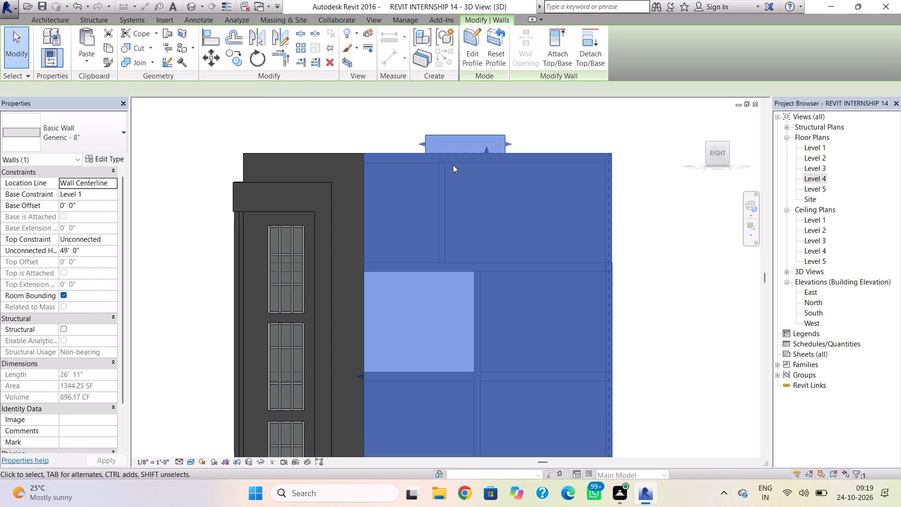
{"action": "key", "text": "Escape"}
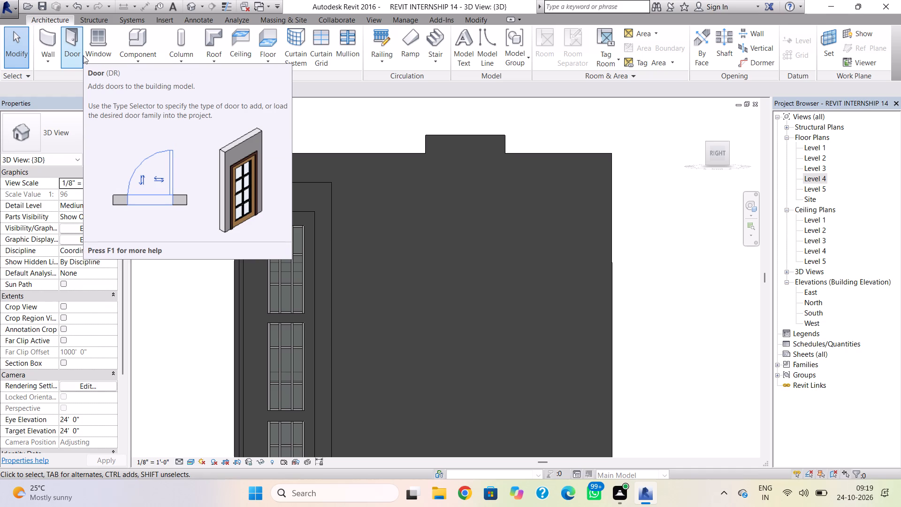
{"action": "key", "text": "Escape"}
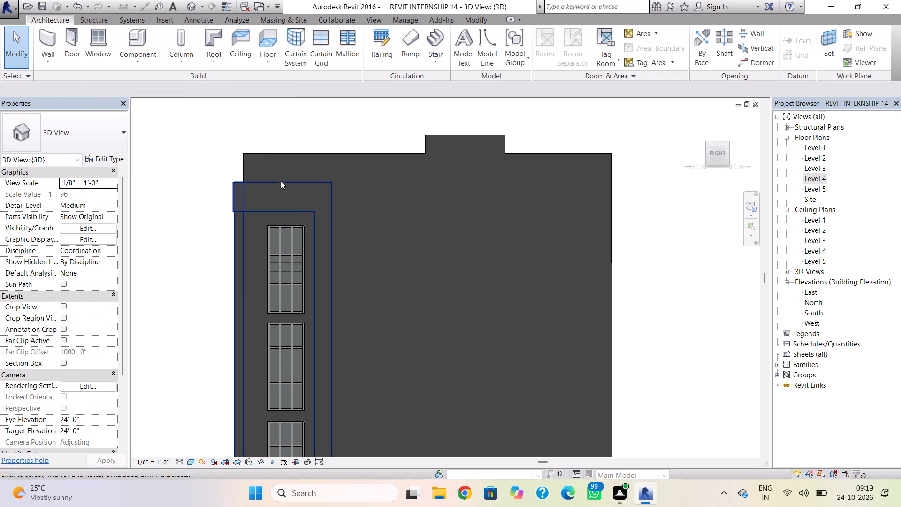
Start an in-place model component in the Walls category, keeping the suggested name.
{"action": "left_click", "coordinate": [136, 53]}
{"action": "left_click", "coordinate": [147, 103]}
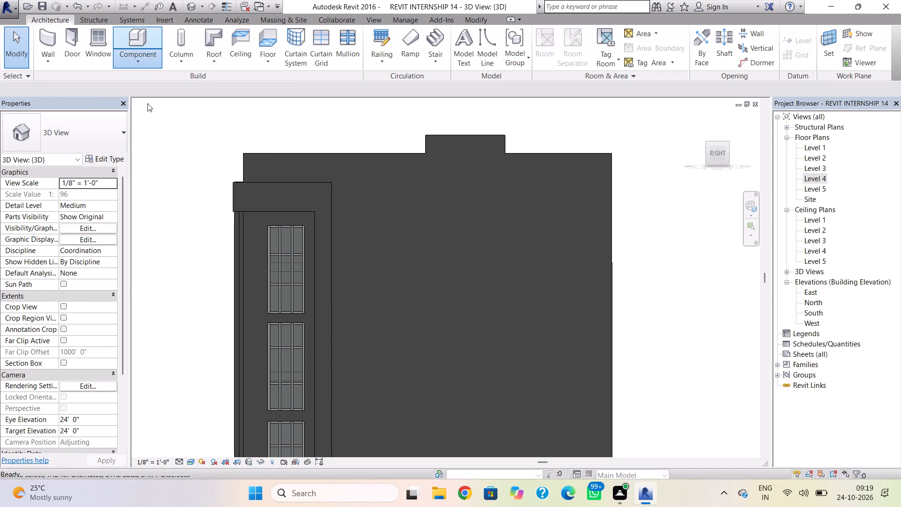
{"action": "scroll", "coordinate": [412, 187], "scroll_direction": "down", "scroll_amount": 15}
{"action": "scroll", "coordinate": [413, 194], "scroll_direction": "down", "scroll_amount": 18}
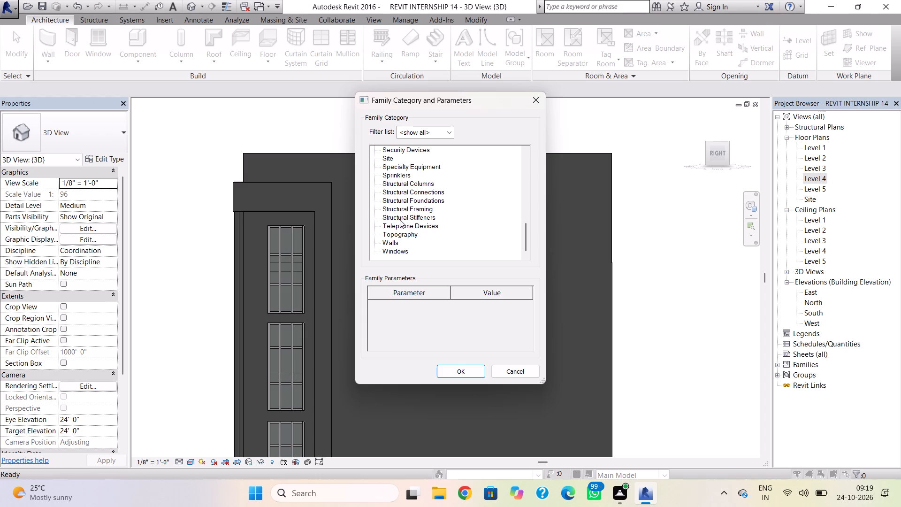
{"action": "left_click", "coordinate": [389, 244]}
{"action": "left_click", "coordinate": [458, 375]}
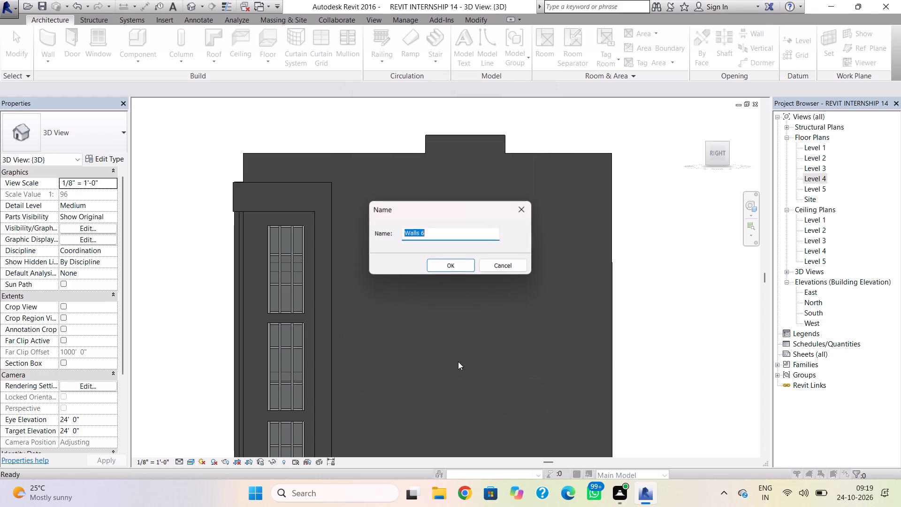
{"action": "left_click", "coordinate": [456, 268]}
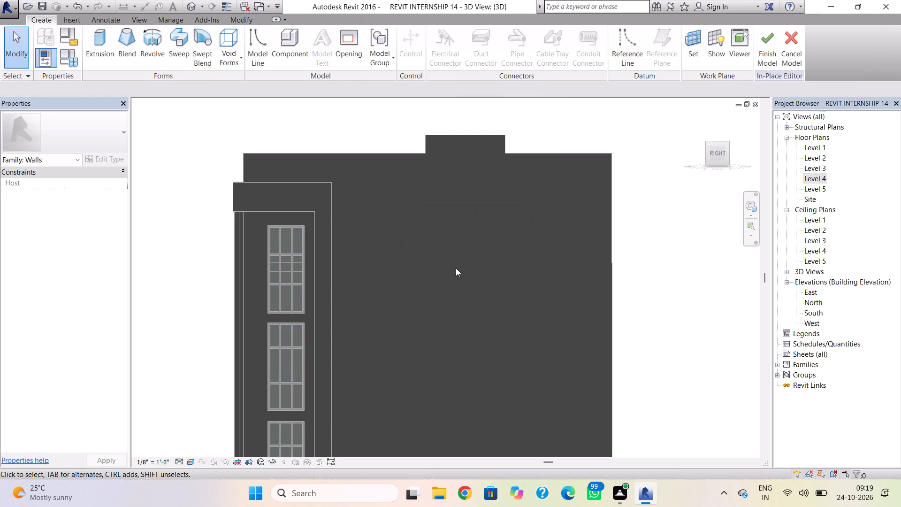
Set the work plane by picking the outer face of the side wall with the raised step.
{"action": "scroll", "coordinate": [456, 268], "scroll_direction": "down", "scroll_amount": 3}
{"action": "middle_click_drag", "start_coordinate": [456, 268], "coordinate": [451, 260]}
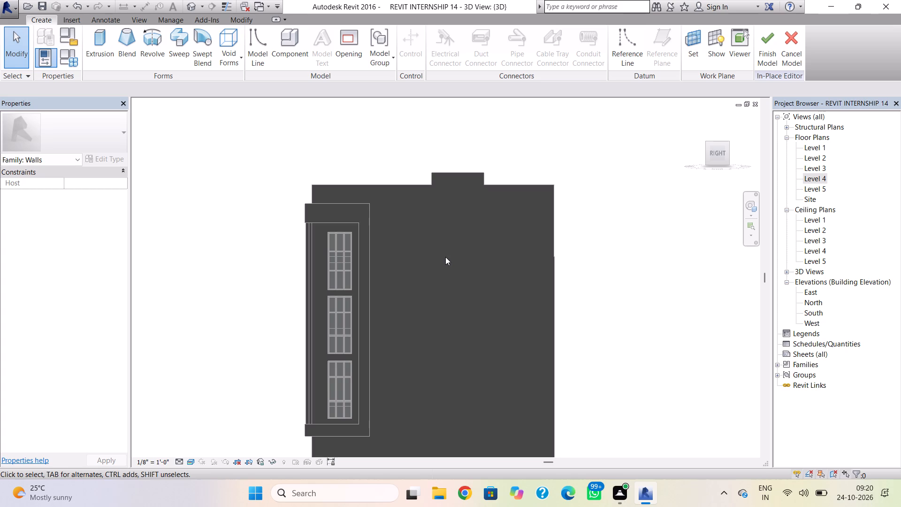
{"action": "scroll", "coordinate": [445, 257], "scroll_direction": "down", "scroll_amount": 1}
{"action": "right_click_drag", "start_coordinate": [394, 272], "coordinate": [420, 259], "text": "shift"}
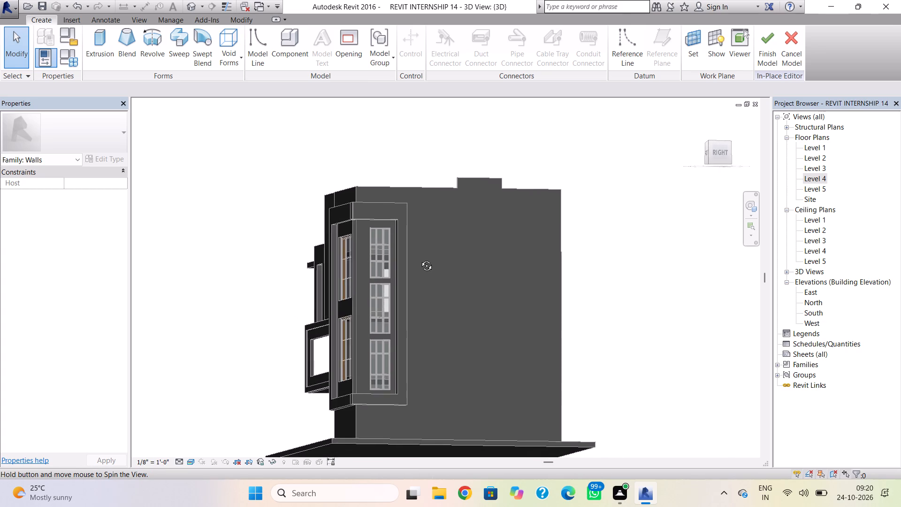
{"action": "right_click_drag", "start_coordinate": [420, 259], "coordinate": [411, 261], "text": "shift"}
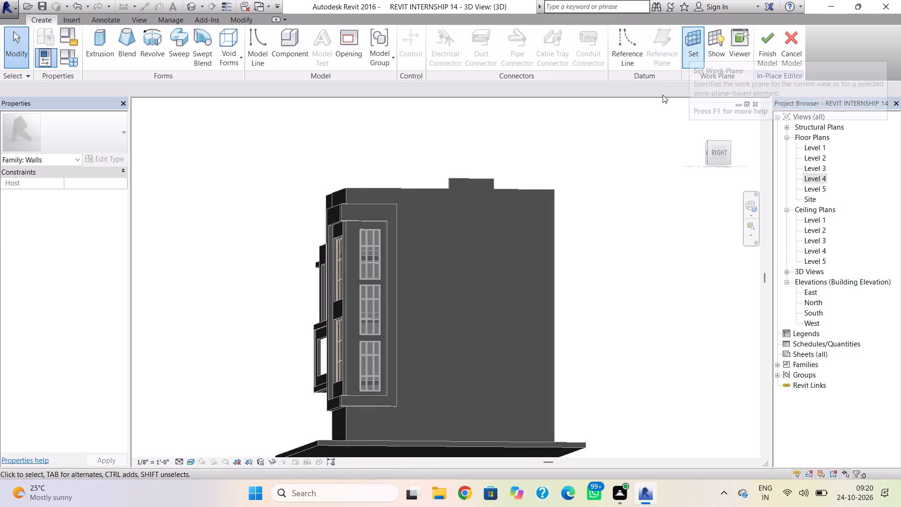
{"action": "left_click", "coordinate": [721, 156]}
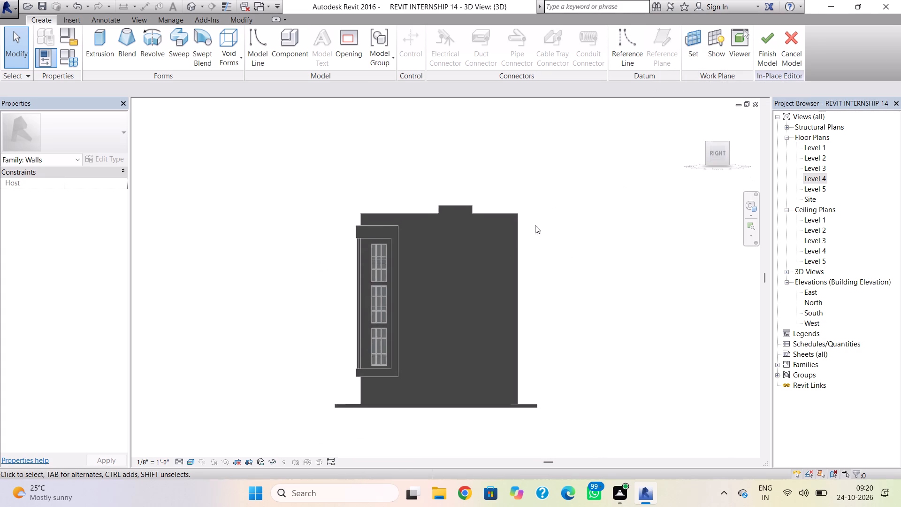
{"action": "scroll", "coordinate": [531, 231], "scroll_direction": "up", "scroll_amount": 3}
{"action": "middle_click_drag", "start_coordinate": [523, 235], "coordinate": [519, 244]}
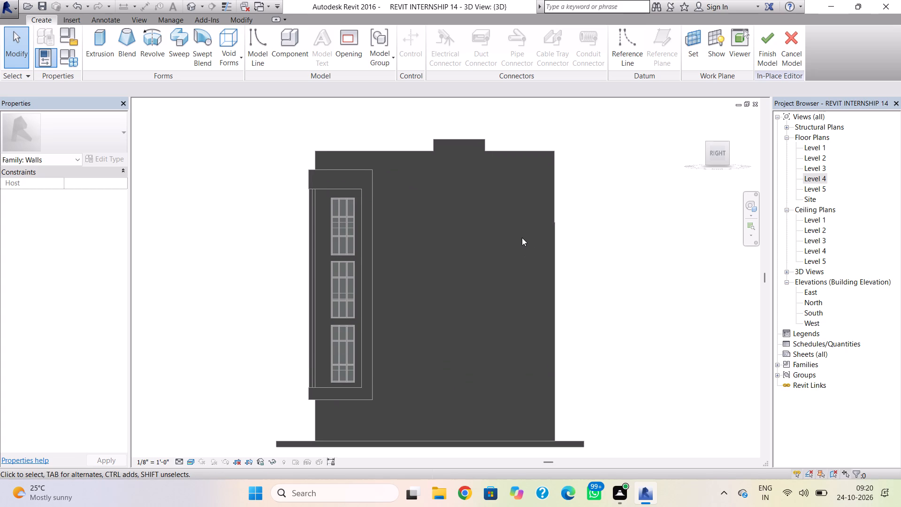
{"action": "left_click", "coordinate": [684, 41]}
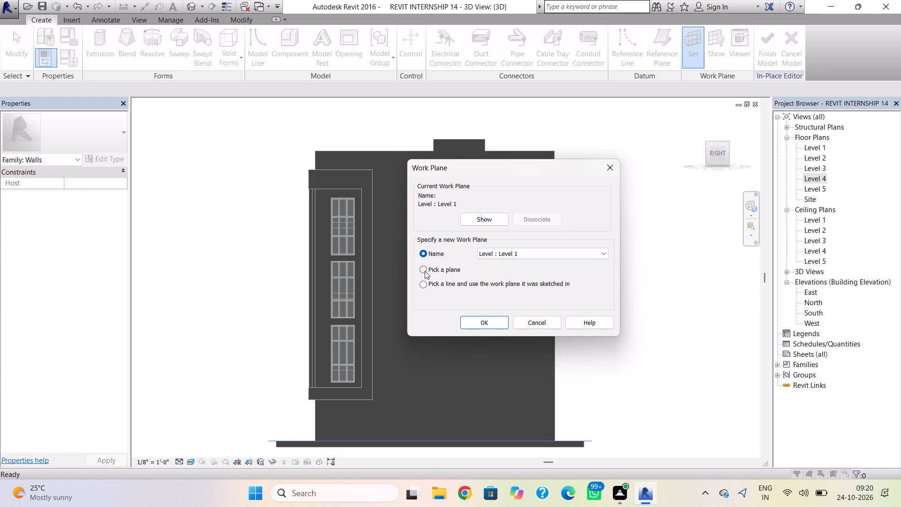
{"action": "left_click", "coordinate": [422, 264]}
{"action": "left_click", "coordinate": [422, 269]}
{"action": "left_click", "coordinate": [475, 320]}
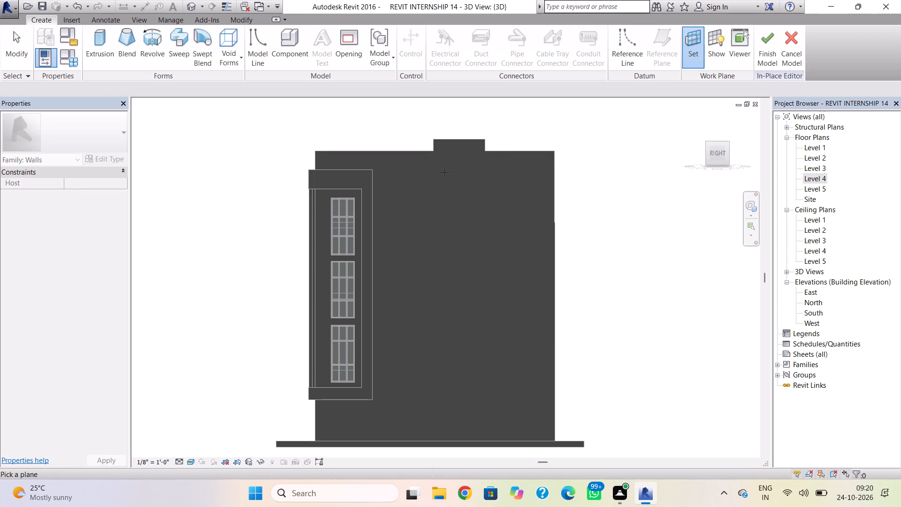
{"action": "right_click_drag", "start_coordinate": [434, 186], "coordinate": [457, 235], "text": "shift"}
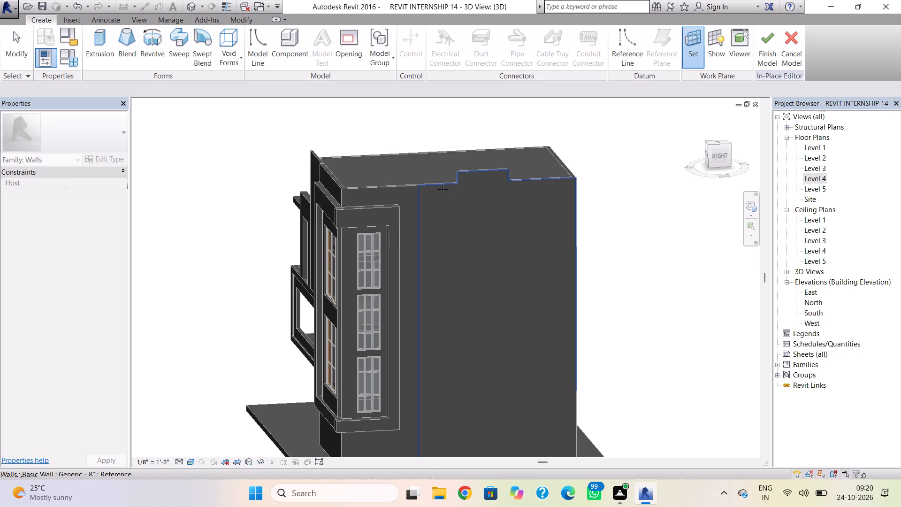
{"action": "left_click", "coordinate": [443, 189]}
{"action": "scroll", "coordinate": [443, 251], "scroll_direction": "down", "scroll_amount": 1}
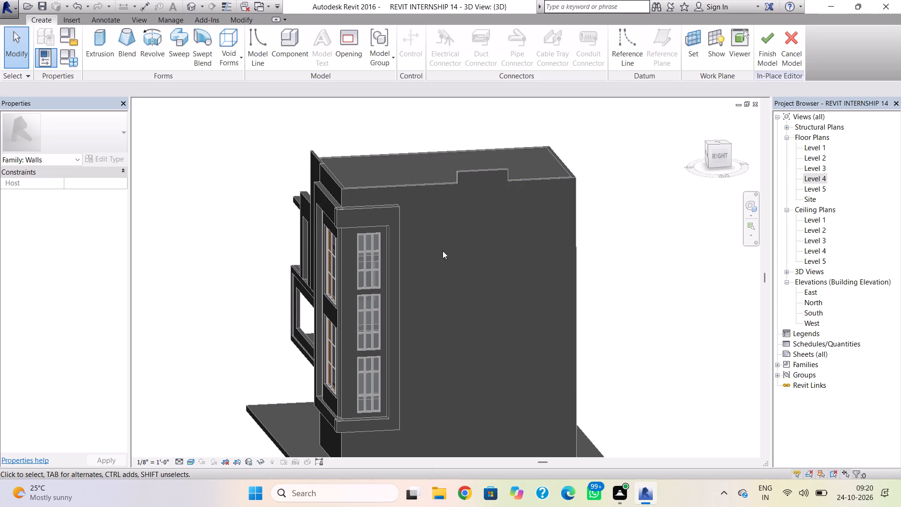
Start a solid extrusion and sketch a vertical edge down from the raised step's bay side plus a 9' 0" horizontal bottom edge.
{"action": "middle_click_drag", "start_coordinate": [443, 256], "coordinate": [439, 272]}
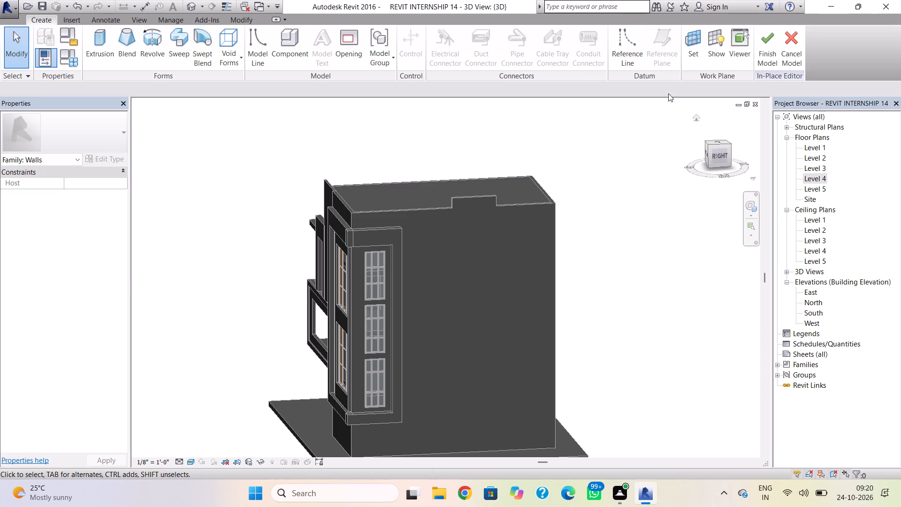
{"action": "left_click", "coordinate": [110, 43]}
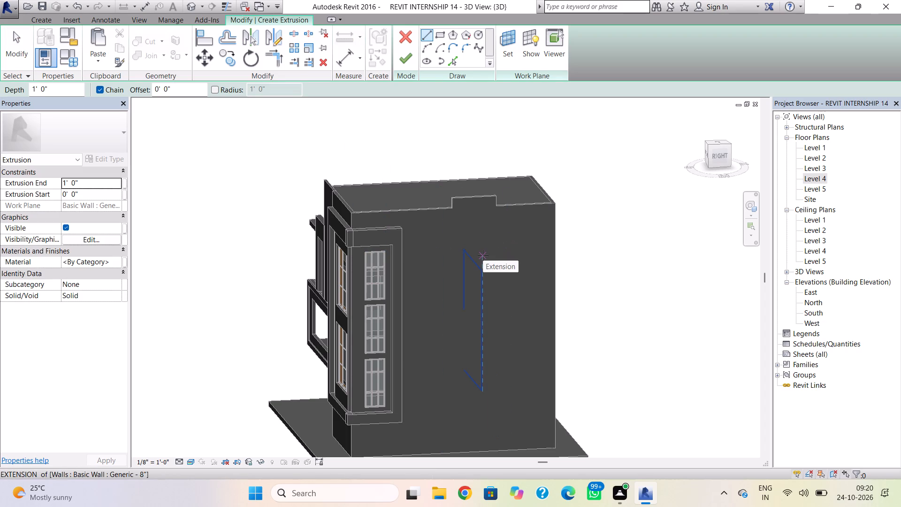
{"action": "scroll", "coordinate": [477, 259], "scroll_direction": "down", "scroll_amount": 1}
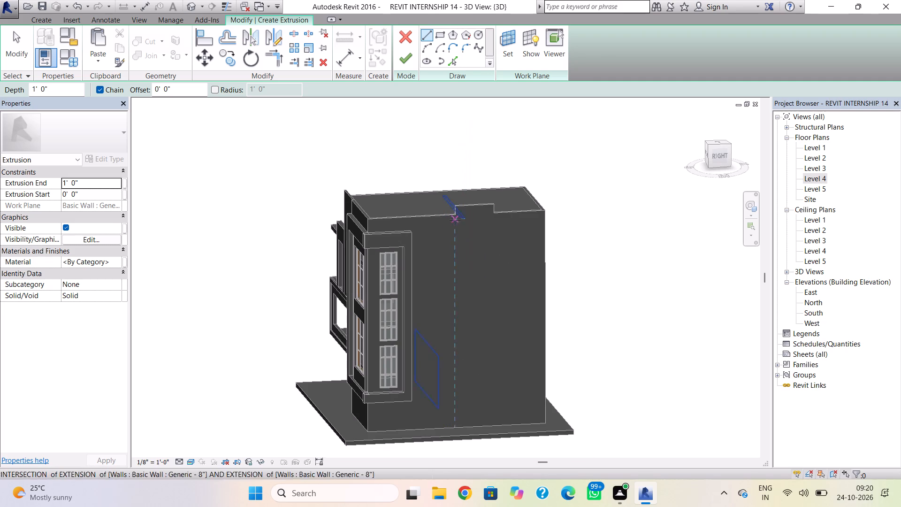
{"action": "left_click", "coordinate": [718, 159]}
{"action": "scroll", "coordinate": [421, 228], "scroll_direction": "up", "scroll_amount": 5}
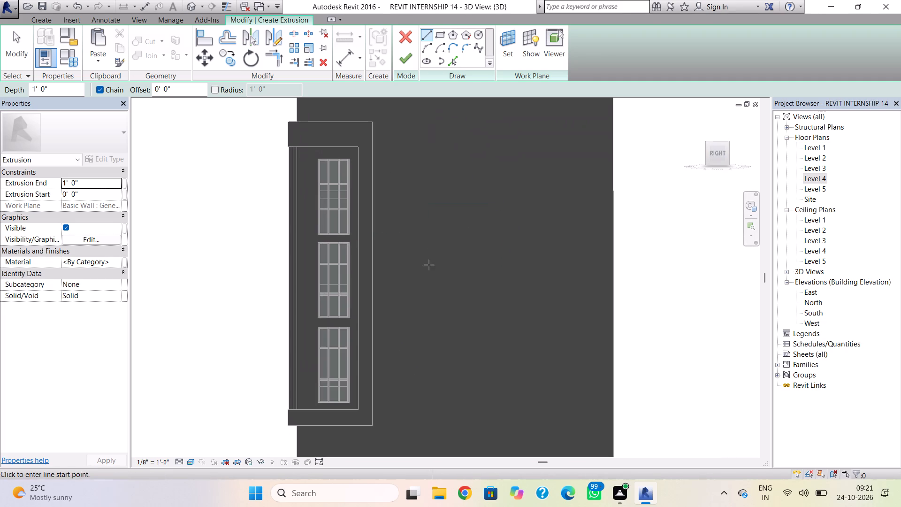
{"action": "middle_click_drag", "start_coordinate": [429, 277], "coordinate": [430, 289]}
{"action": "scroll", "coordinate": [430, 289], "scroll_direction": "down", "scroll_amount": 2}
{"action": "middle_click_drag", "start_coordinate": [438, 254], "coordinate": [438, 246]}
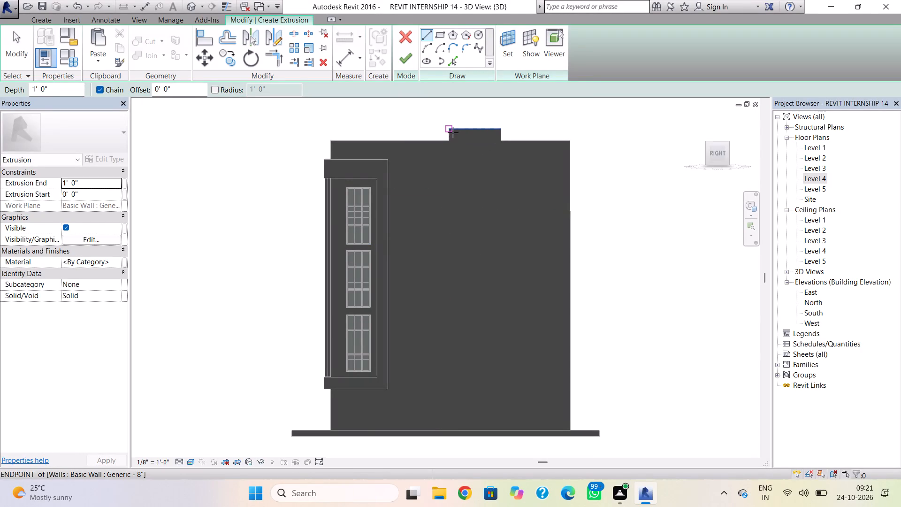
{"action": "scroll", "coordinate": [452, 137], "scroll_direction": "up", "scroll_amount": 7}
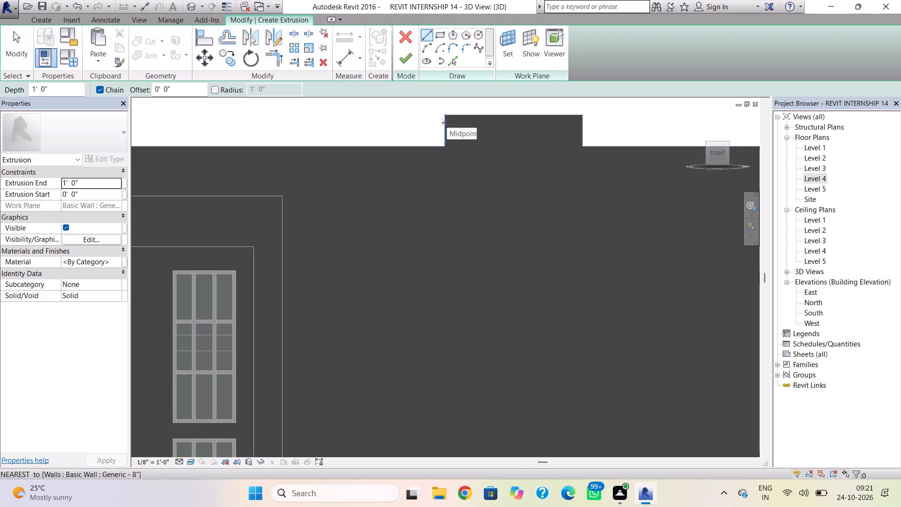
{"action": "left_click", "coordinate": [446, 124]}
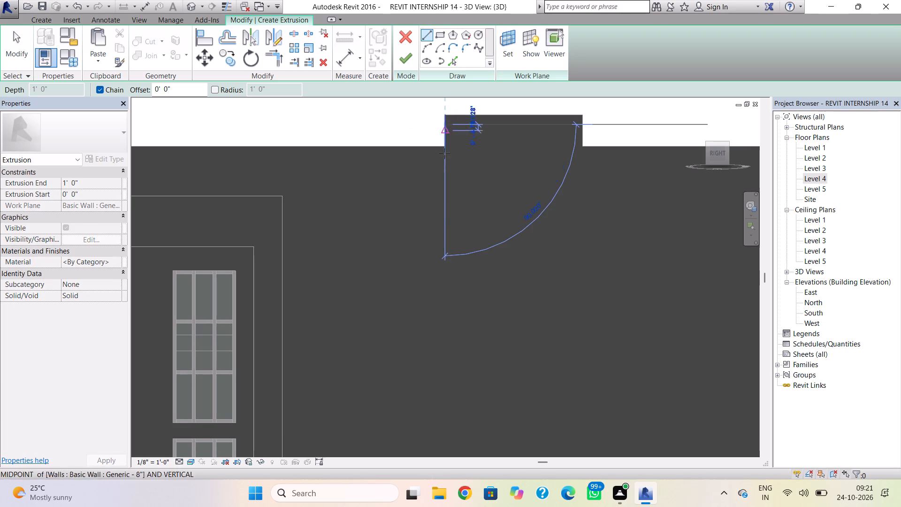
{"action": "scroll", "coordinate": [443, 306], "scroll_direction": "down", "scroll_amount": 1}
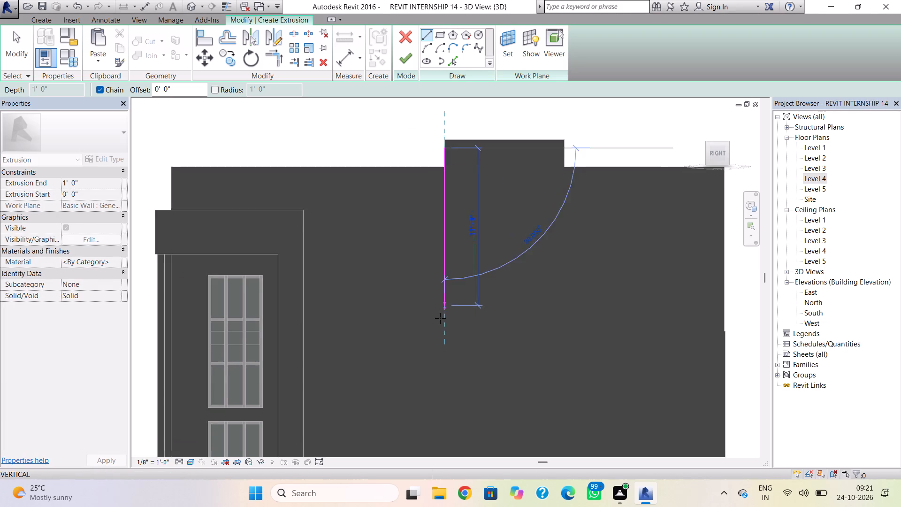
{"action": "scroll", "coordinate": [440, 318], "scroll_direction": "down", "scroll_amount": 1}
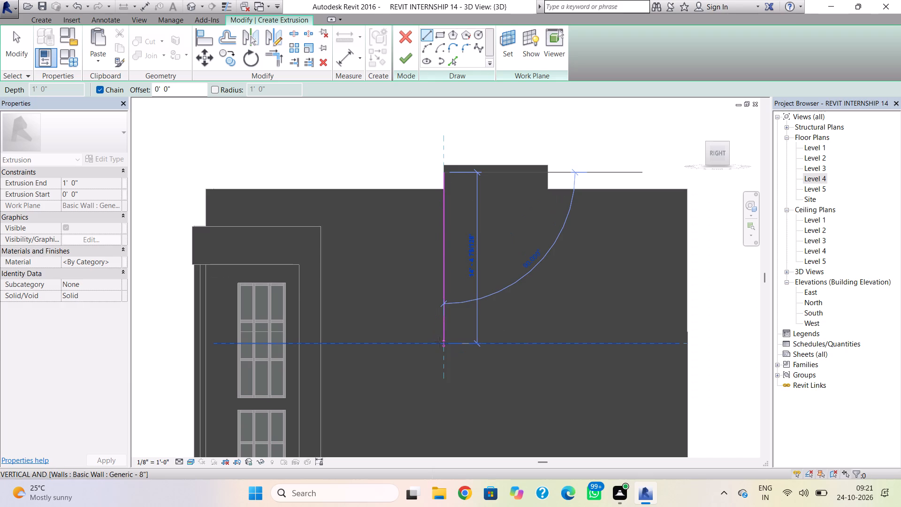
{"action": "left_click", "coordinate": [440, 342]}
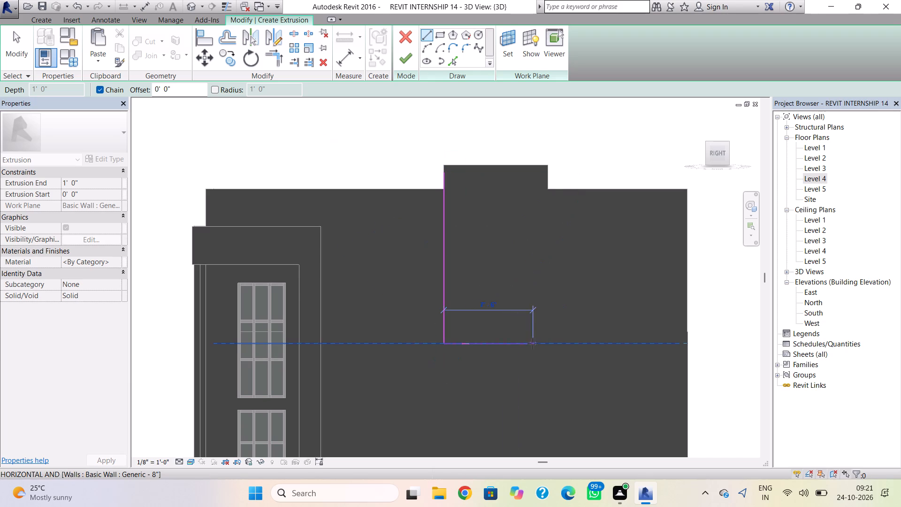
{"action": "left_click", "coordinate": [550, 345]}
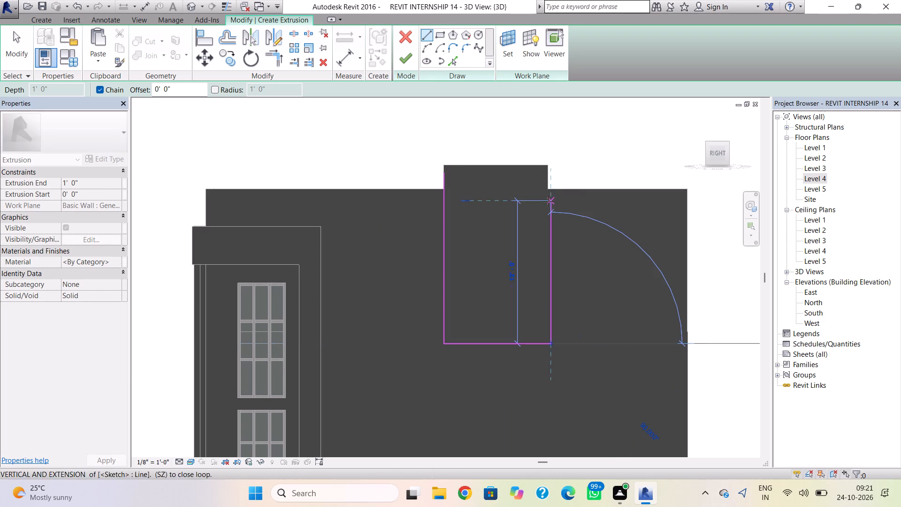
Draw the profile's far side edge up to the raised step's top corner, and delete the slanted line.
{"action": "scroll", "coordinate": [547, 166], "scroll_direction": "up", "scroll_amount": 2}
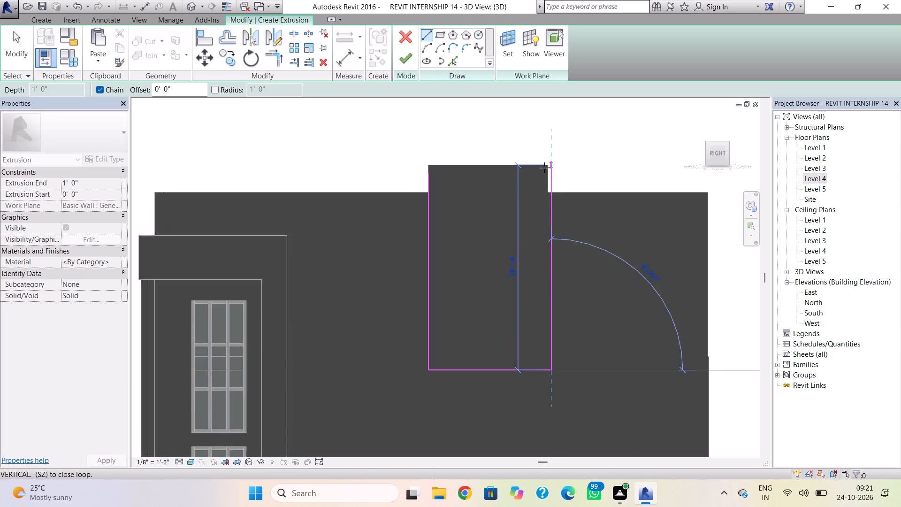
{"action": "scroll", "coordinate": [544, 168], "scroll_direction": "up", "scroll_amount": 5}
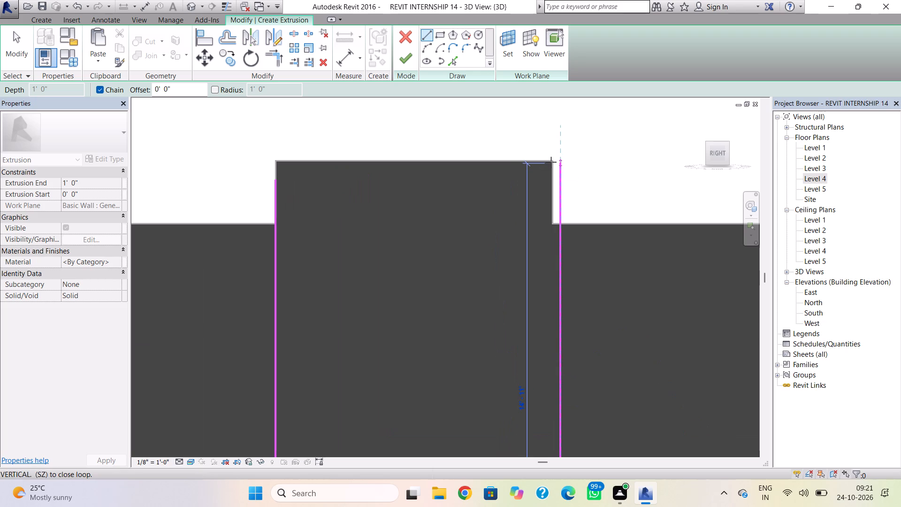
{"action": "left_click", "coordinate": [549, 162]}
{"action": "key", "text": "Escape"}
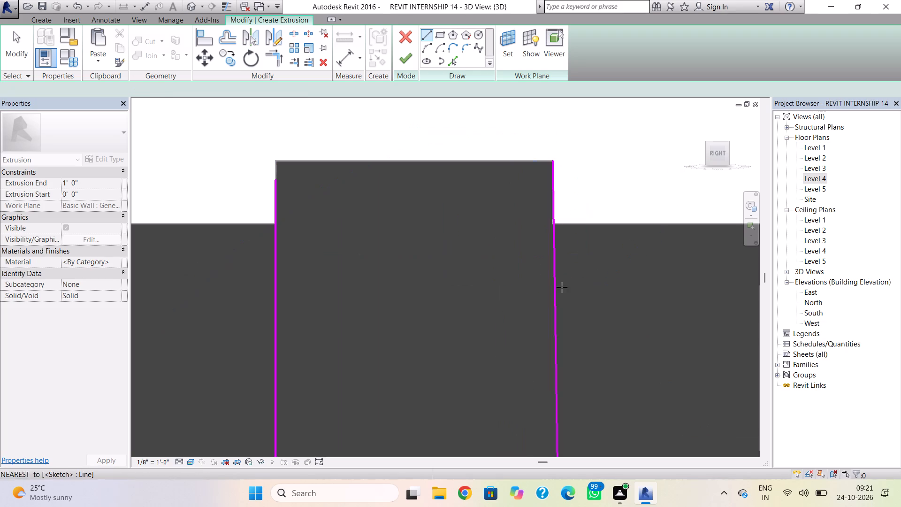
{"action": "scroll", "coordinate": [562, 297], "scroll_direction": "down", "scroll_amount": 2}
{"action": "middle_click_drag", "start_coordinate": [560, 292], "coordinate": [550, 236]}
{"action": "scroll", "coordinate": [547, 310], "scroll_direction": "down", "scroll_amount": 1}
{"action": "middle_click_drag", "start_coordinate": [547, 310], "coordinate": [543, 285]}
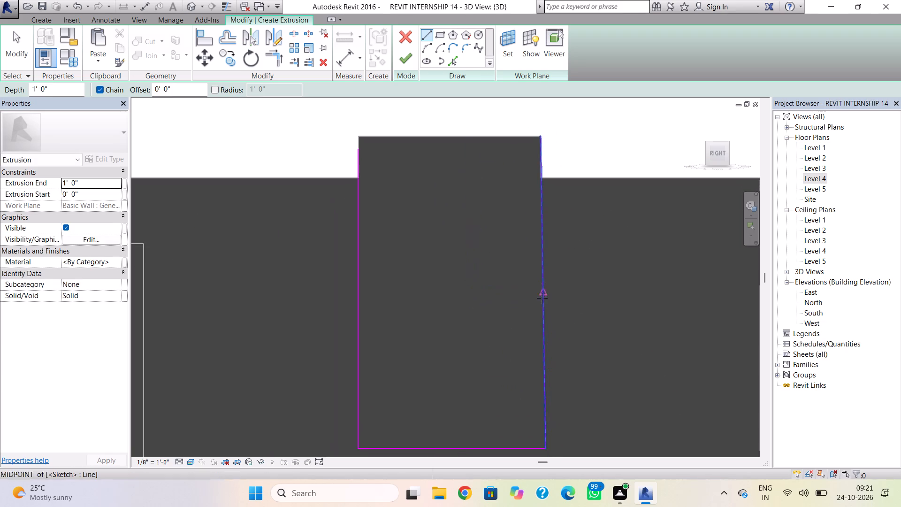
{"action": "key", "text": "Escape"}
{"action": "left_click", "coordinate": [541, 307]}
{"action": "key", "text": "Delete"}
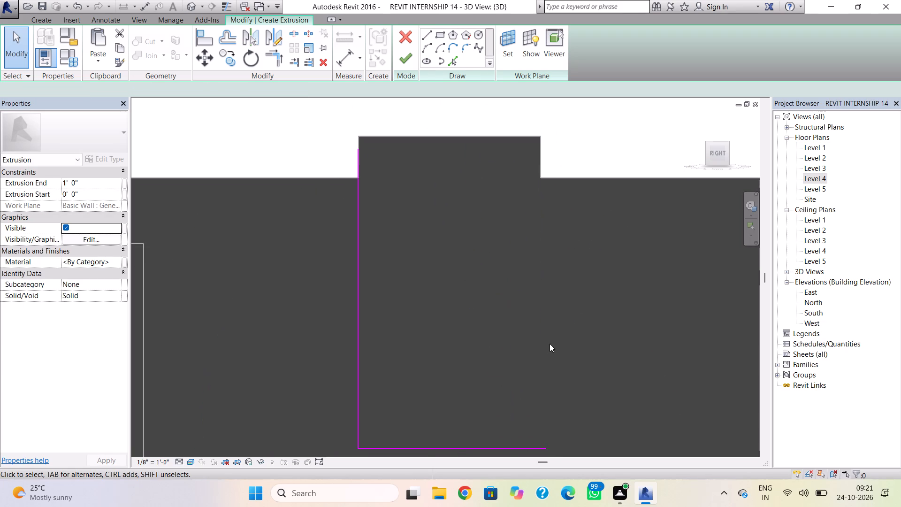
Redraw the far side edge vertically from the raised step's top corner down to the bottom edge.
{"action": "left_click", "coordinate": [427, 35]}
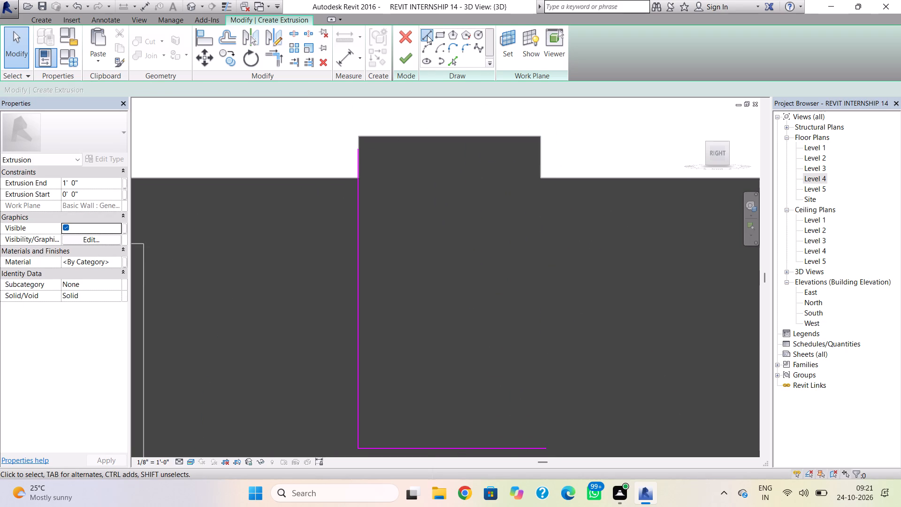
{"action": "left_click", "coordinate": [540, 136]}
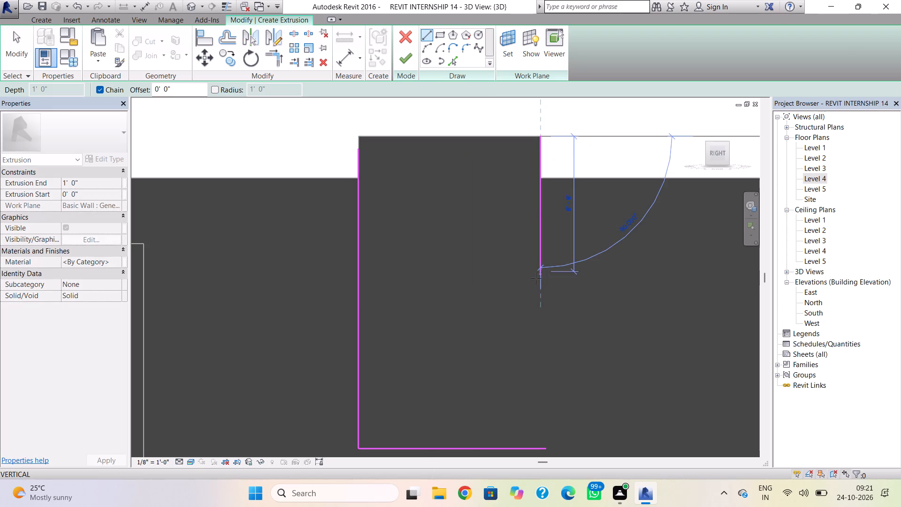
{"action": "scroll", "coordinate": [534, 302], "scroll_direction": "down", "scroll_amount": 2}
{"action": "middle_click_drag", "start_coordinate": [534, 302], "coordinate": [533, 250]}
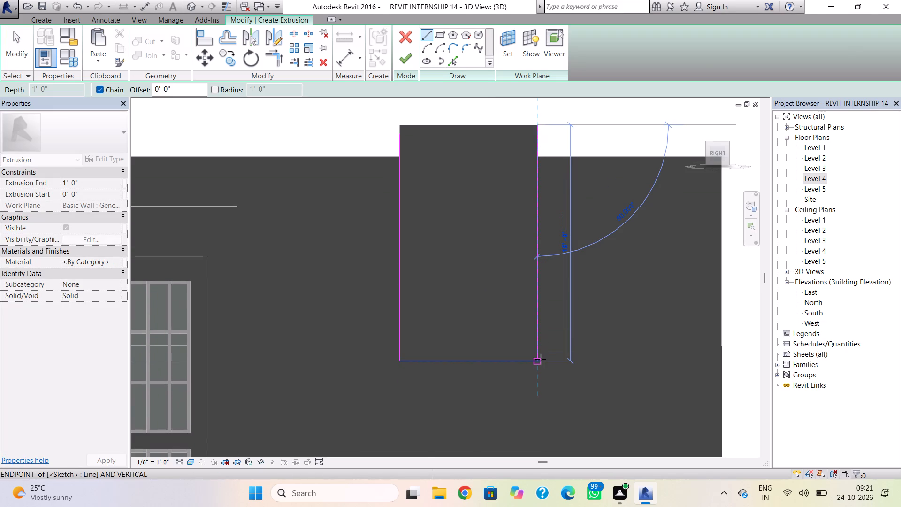
{"action": "scroll", "coordinate": [540, 361], "scroll_direction": "up", "scroll_amount": 12}
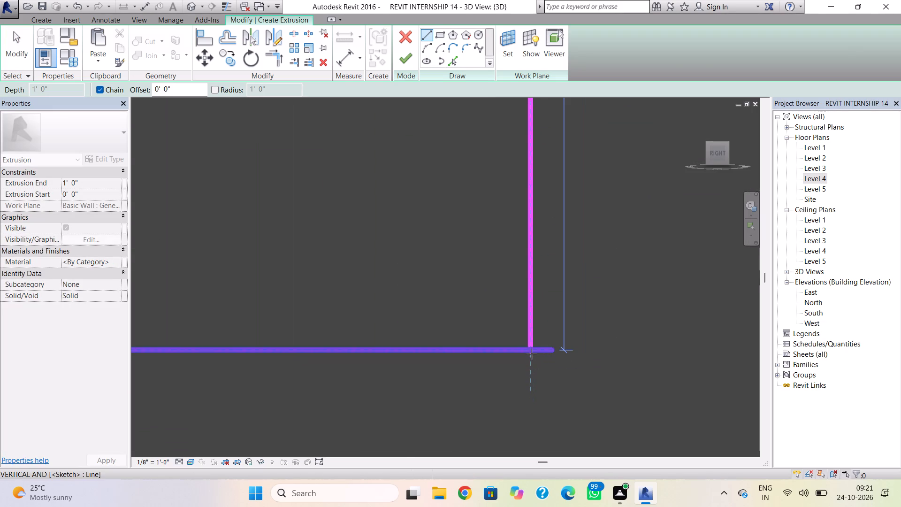
{"action": "left_click", "coordinate": [531, 351]}
{"action": "key", "text": "Escape"}
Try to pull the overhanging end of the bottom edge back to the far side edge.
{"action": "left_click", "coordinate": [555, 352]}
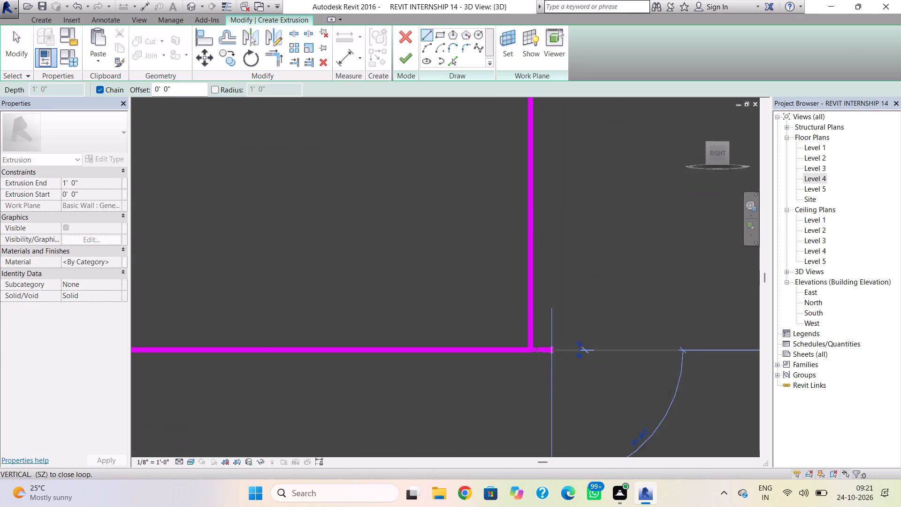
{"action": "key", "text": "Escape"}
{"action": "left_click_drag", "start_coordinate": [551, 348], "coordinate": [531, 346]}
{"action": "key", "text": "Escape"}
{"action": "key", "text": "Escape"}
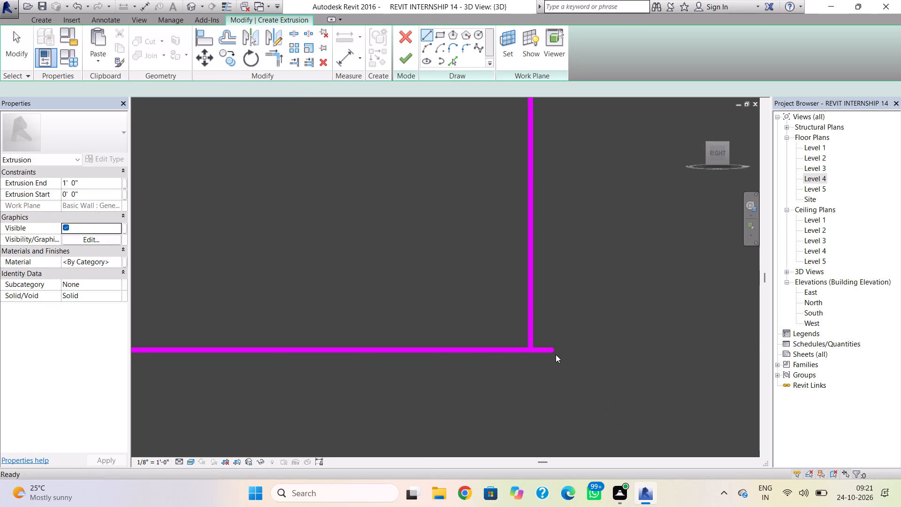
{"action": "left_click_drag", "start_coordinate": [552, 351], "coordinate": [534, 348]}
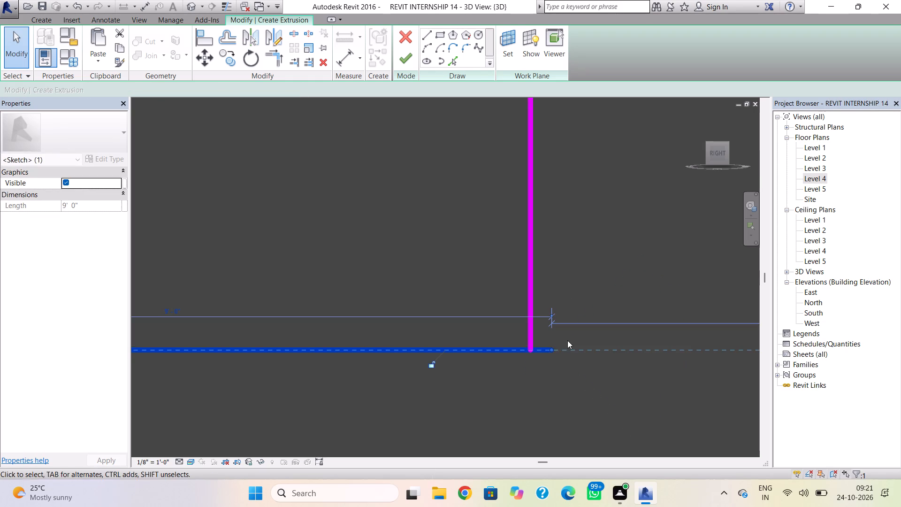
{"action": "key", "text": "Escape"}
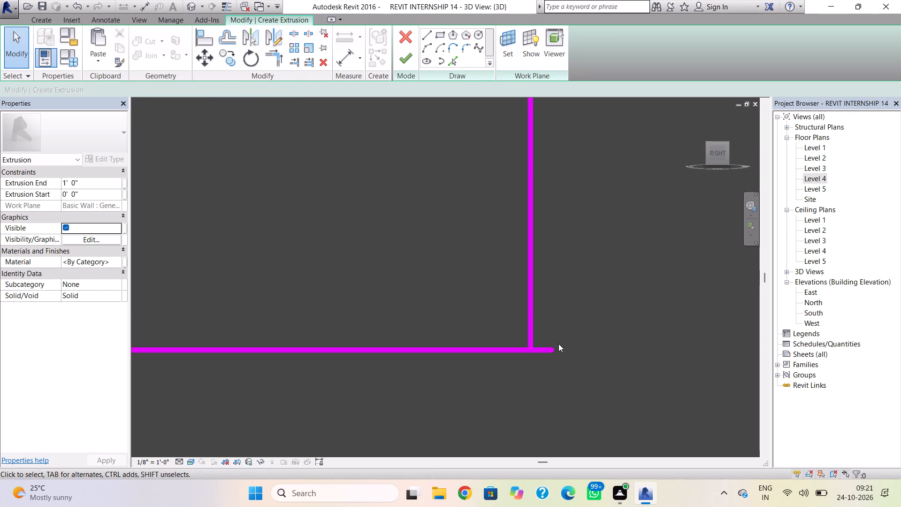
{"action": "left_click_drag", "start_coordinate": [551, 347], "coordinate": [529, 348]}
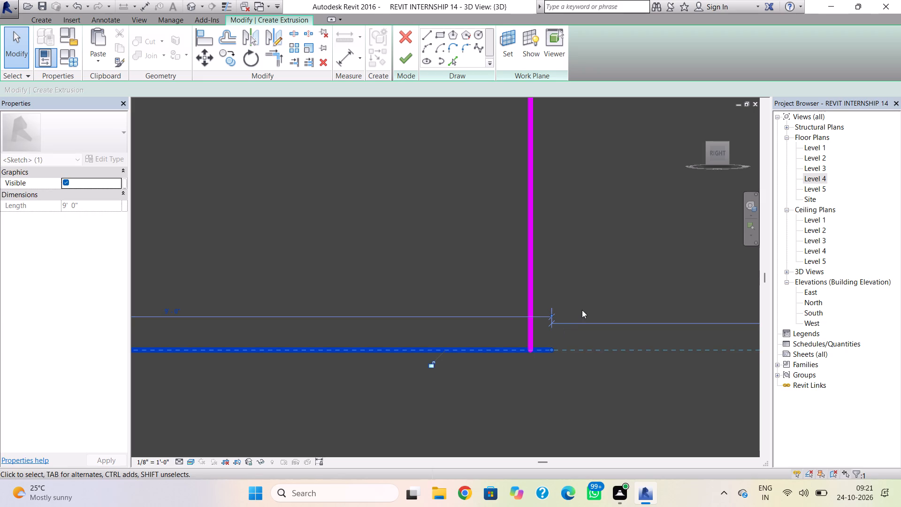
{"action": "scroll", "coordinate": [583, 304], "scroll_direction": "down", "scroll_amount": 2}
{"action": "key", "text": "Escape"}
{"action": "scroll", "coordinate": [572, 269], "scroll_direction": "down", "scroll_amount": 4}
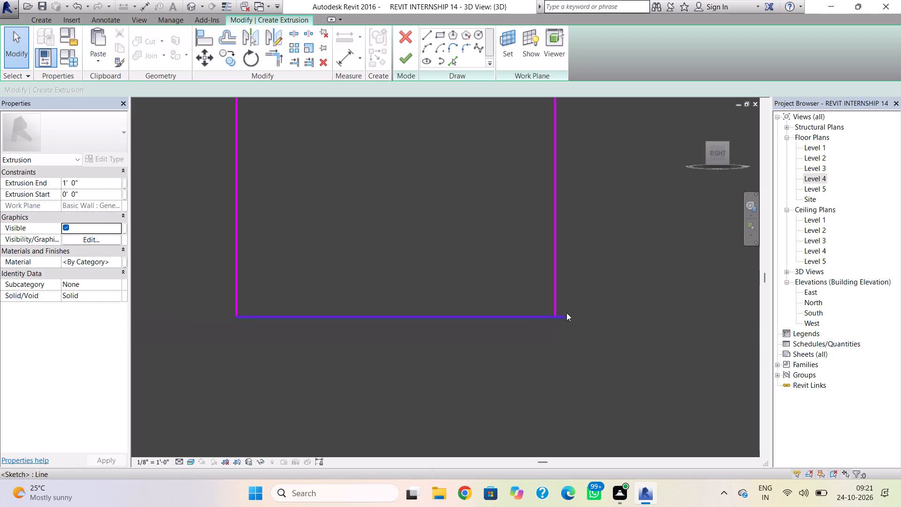
Delete the overlong bottom edge and redraw it 8' 9" long between the lower ends of the two side edges.
{"action": "left_click", "coordinate": [563, 315]}
{"action": "key", "text": "Delete"}
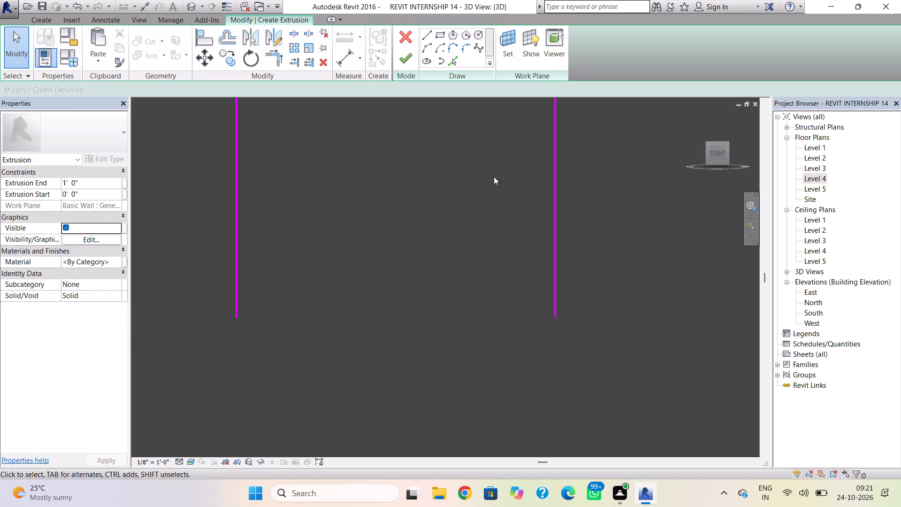
{"action": "left_click", "coordinate": [429, 40]}
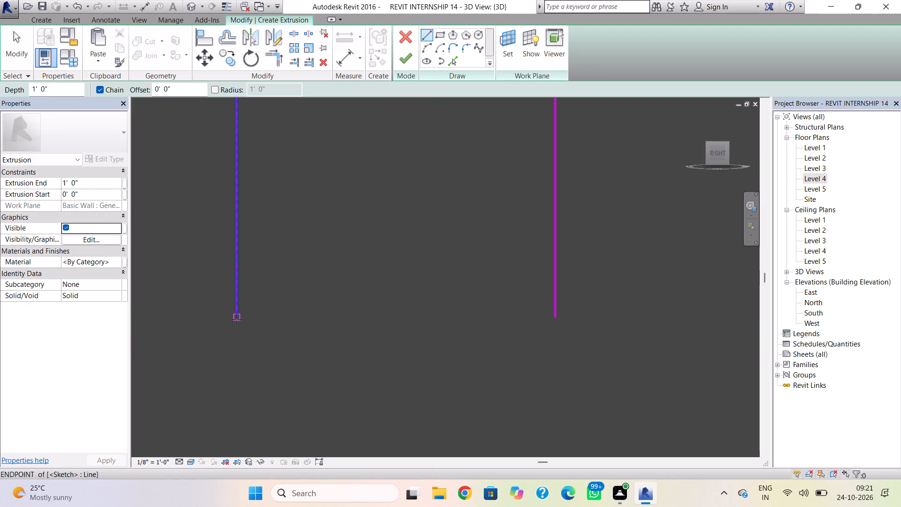
{"action": "left_click", "coordinate": [237, 320]}
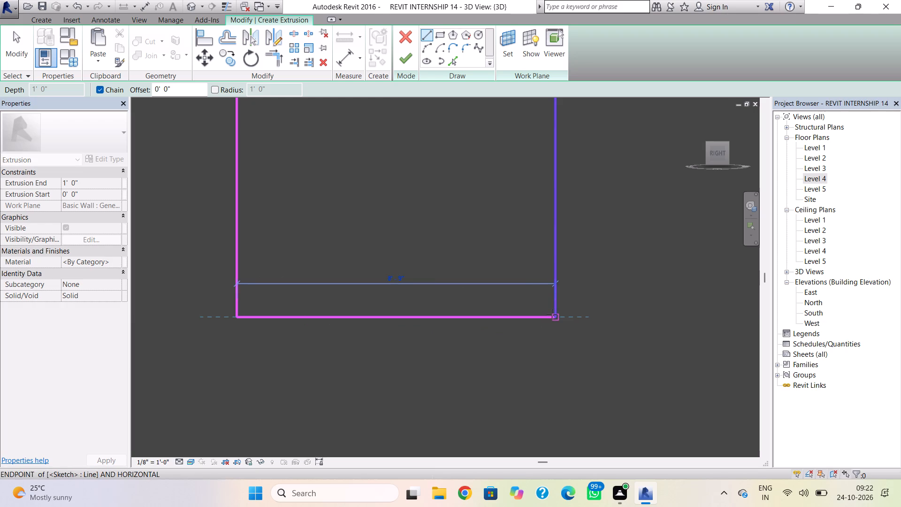
{"action": "left_click", "coordinate": [554, 315]}
{"action": "key", "text": "Escape"}
Draw the 8' 9" horizontal top edge from the bay-side edge's upper end across to the far side edge.
{"action": "scroll", "coordinate": [444, 313], "scroll_direction": "down", "scroll_amount": 3}
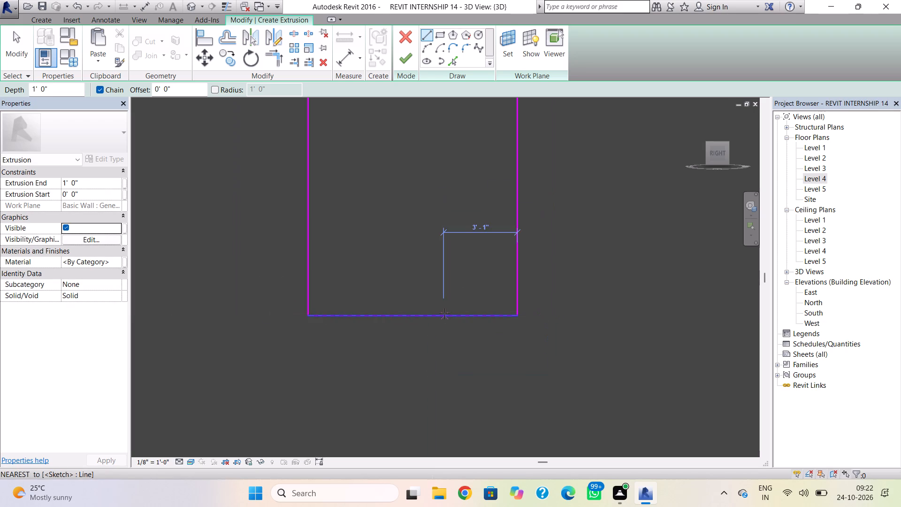
{"action": "scroll", "coordinate": [444, 314], "scroll_direction": "down", "scroll_amount": 2}
{"action": "middle_click_drag", "start_coordinate": [444, 324], "coordinate": [441, 372]}
{"action": "scroll", "coordinate": [421, 269], "scroll_direction": "down", "scroll_amount": 1}
{"action": "middle_click_drag", "start_coordinate": [421, 269], "coordinate": [425, 320]}
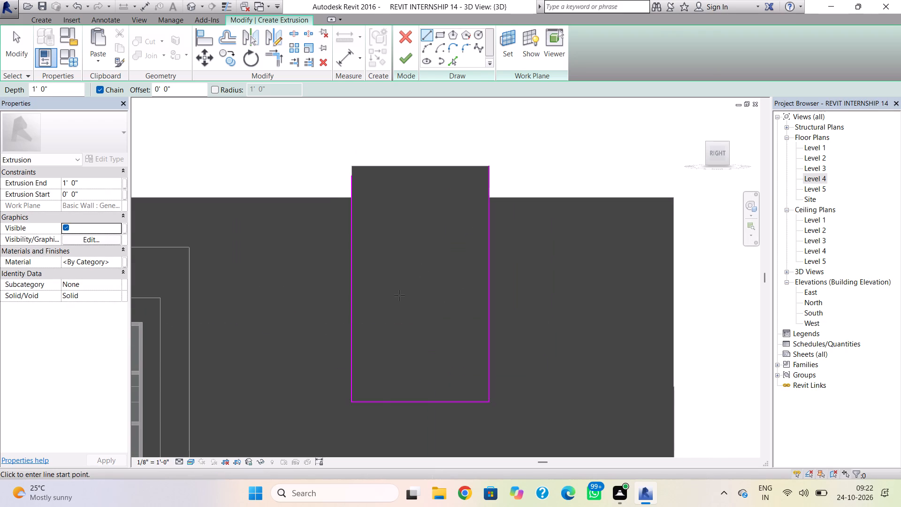
{"action": "left_click", "coordinate": [354, 177]}
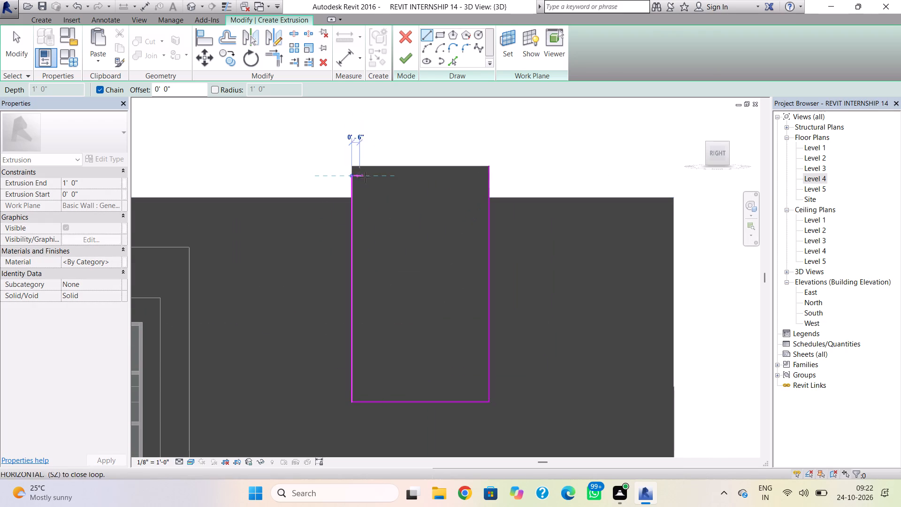
{"action": "scroll", "coordinate": [487, 177], "scroll_direction": "up", "scroll_amount": 3}
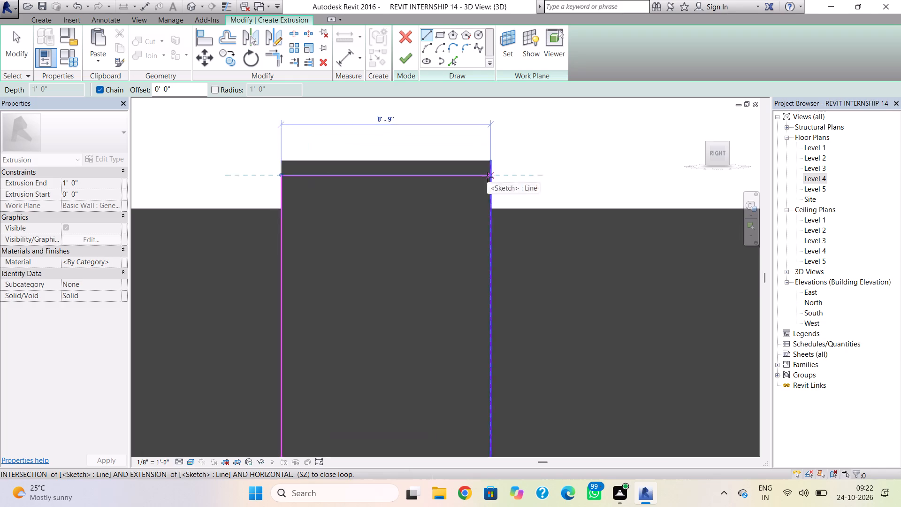
{"action": "scroll", "coordinate": [487, 177], "scroll_direction": "up", "scroll_amount": 7}
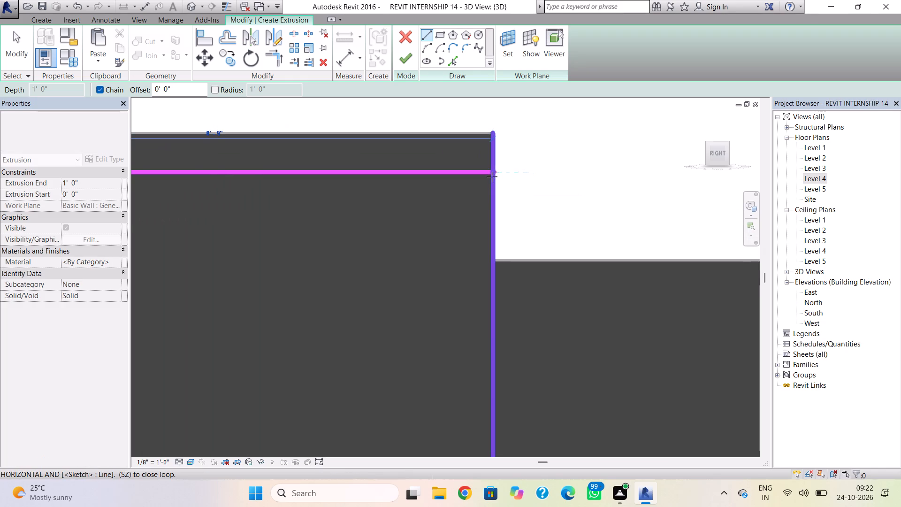
{"action": "left_click", "coordinate": [493, 172]}
{"action": "key", "text": "Escape"}
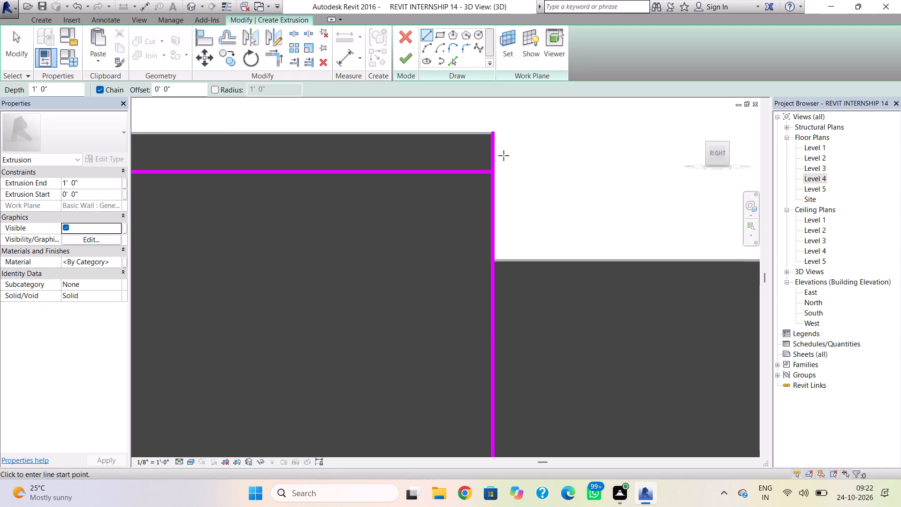
Pull the upper end of the far side edge down to meet the extrusion sketch's top edge.
{"action": "key", "text": "Escape"}
{"action": "left_click", "coordinate": [496, 139]}
{"action": "left_click_drag", "start_coordinate": [494, 134], "coordinate": [495, 166]}
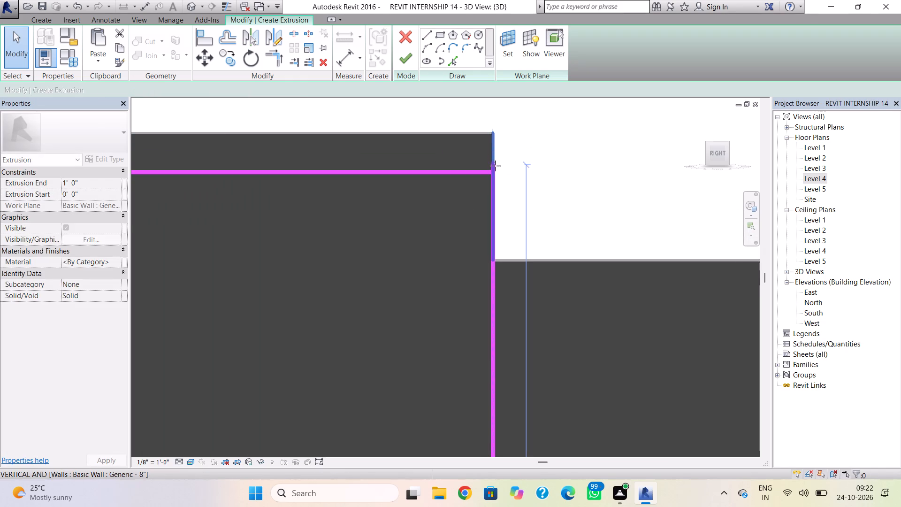
{"action": "left_click_drag", "start_coordinate": [495, 166], "coordinate": [495, 170]}
{"action": "key", "text": "Escape"}
Finish the closed rectangular sketch as an extrusion 1' 0" deep on the side wall's face.
{"action": "scroll", "coordinate": [516, 183], "scroll_direction": "down", "scroll_amount": 3}
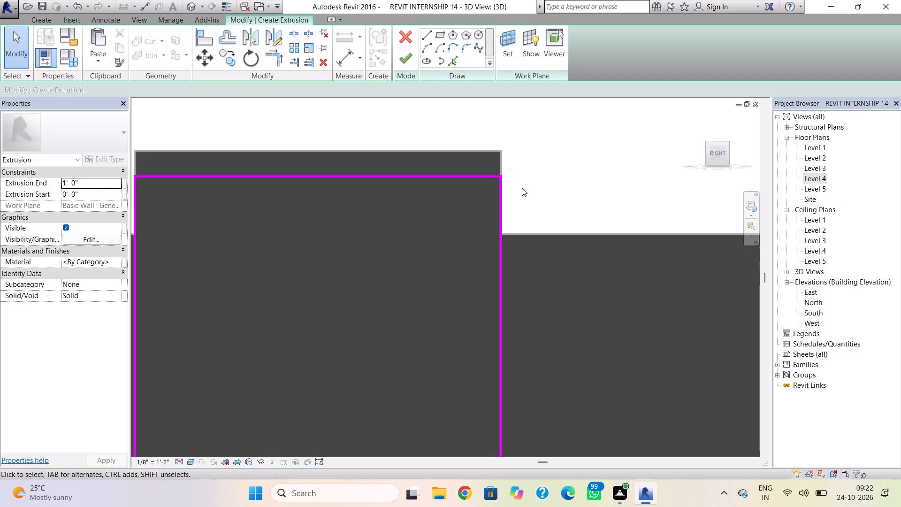
{"action": "middle_click_drag", "start_coordinate": [523, 188], "coordinate": [576, 189]}
{"action": "left_click", "coordinate": [408, 62]}
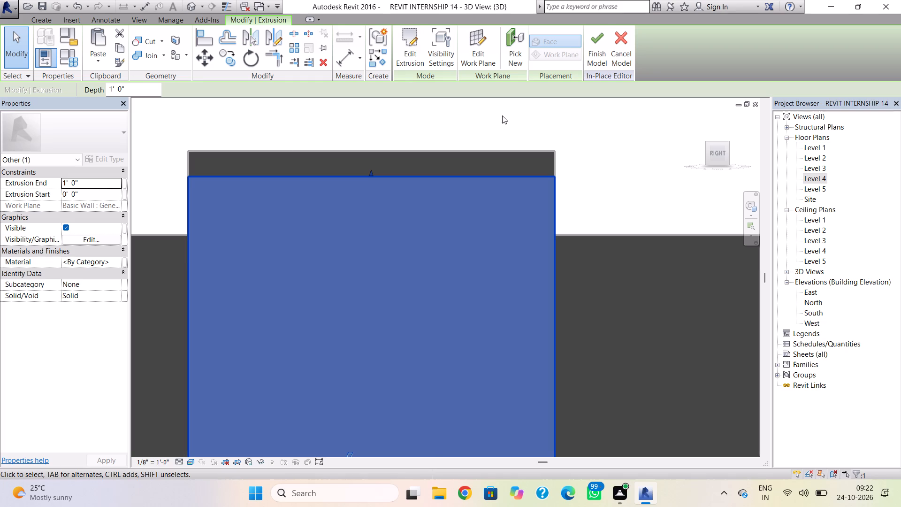
Raise the bottom face of the new extrusion slightly using its shape handle.
{"action": "scroll", "coordinate": [553, 168], "scroll_direction": "down", "scroll_amount": 3}
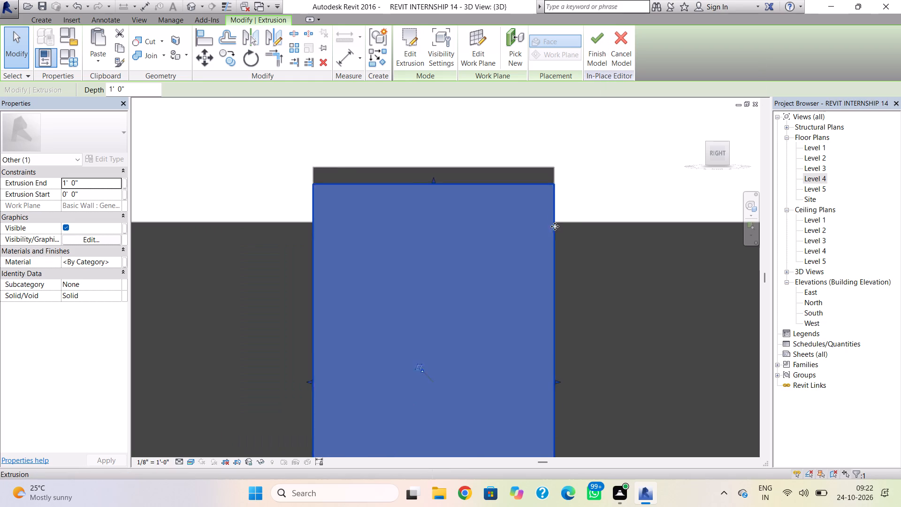
{"action": "scroll", "coordinate": [555, 226], "scroll_direction": "down", "scroll_amount": 4}
{"action": "middle_click_drag", "start_coordinate": [552, 254], "coordinate": [535, 193]}
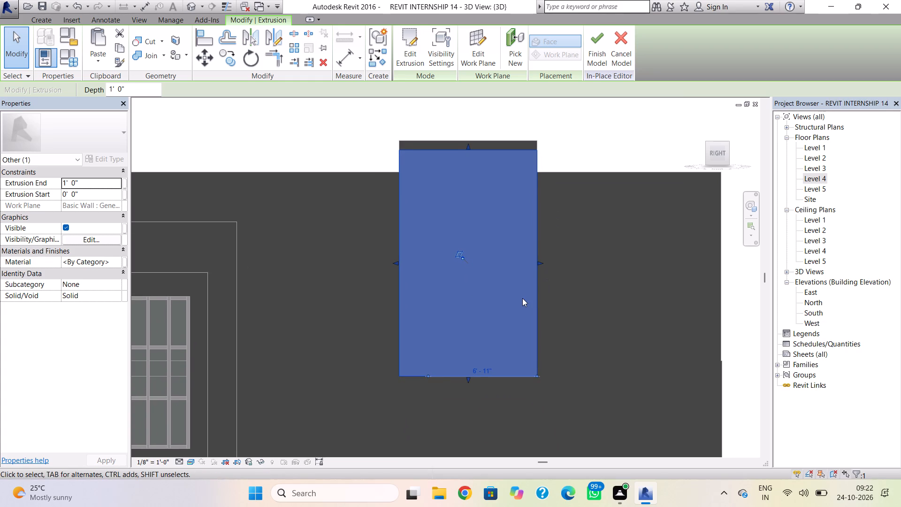
{"action": "scroll", "coordinate": [521, 301], "scroll_direction": "down", "scroll_amount": 1}
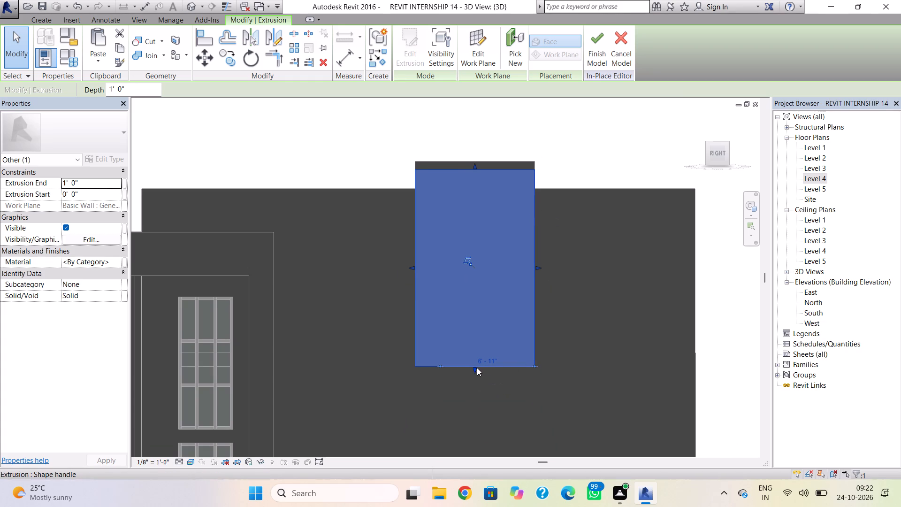
{"action": "left_click_drag", "start_coordinate": [476, 368], "coordinate": [476, 358]}
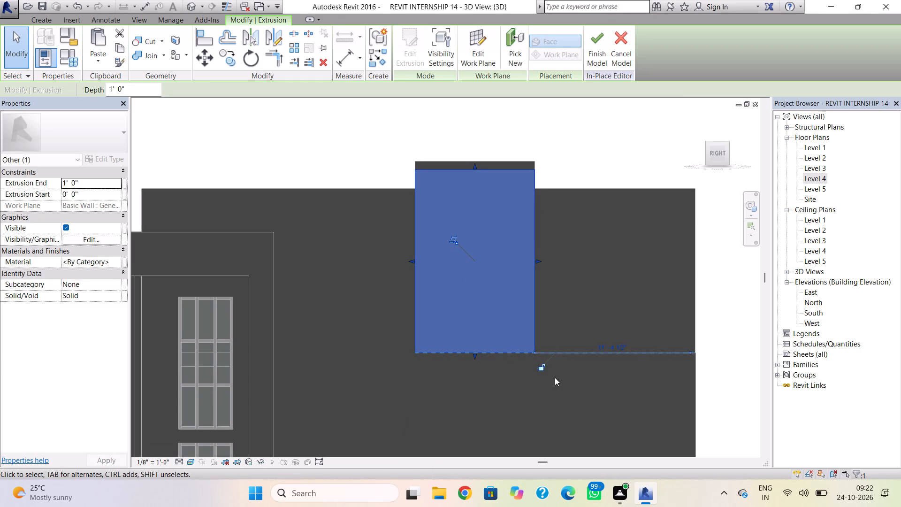
{"action": "left_click", "coordinate": [554, 380]}
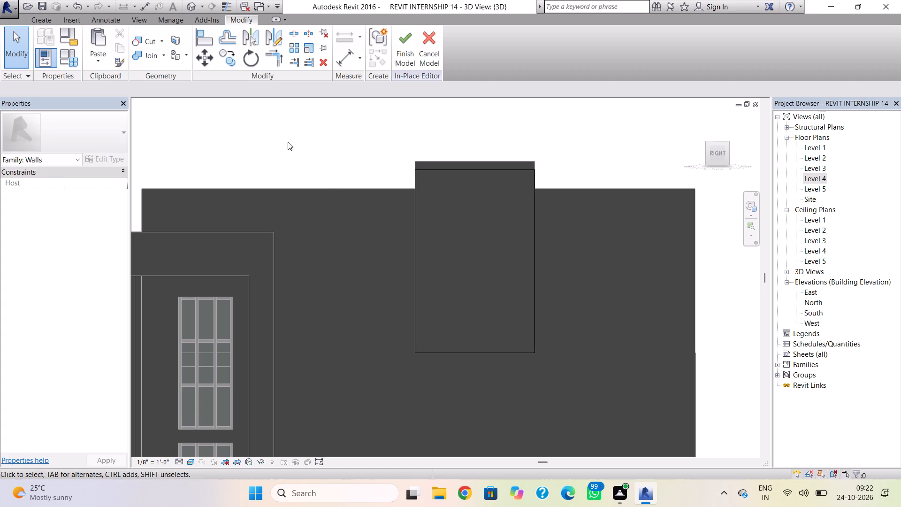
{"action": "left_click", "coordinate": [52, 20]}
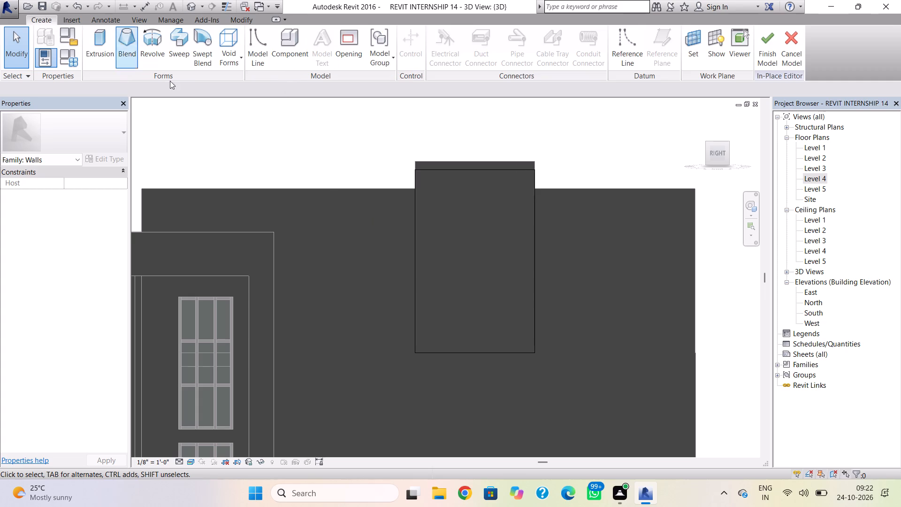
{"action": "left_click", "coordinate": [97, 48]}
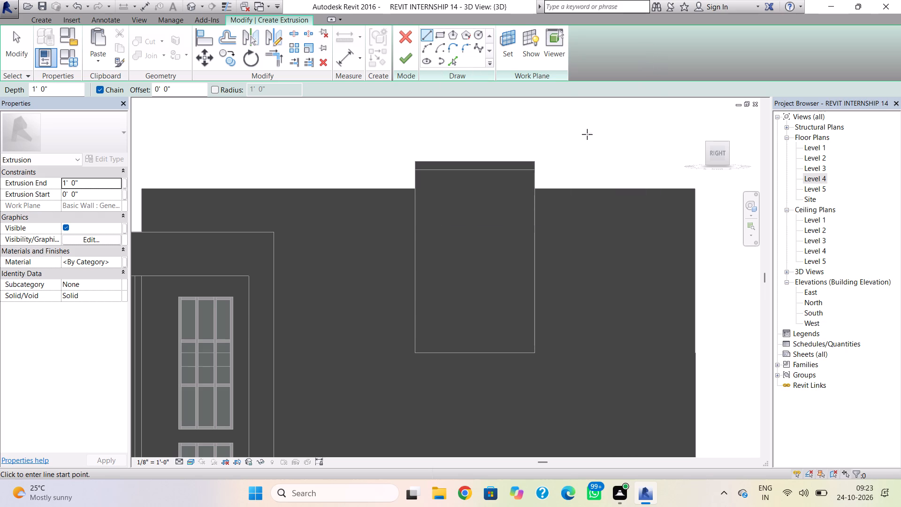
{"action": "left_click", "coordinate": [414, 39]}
Finish the in-place wall model.
{"action": "left_click", "coordinate": [405, 48]}
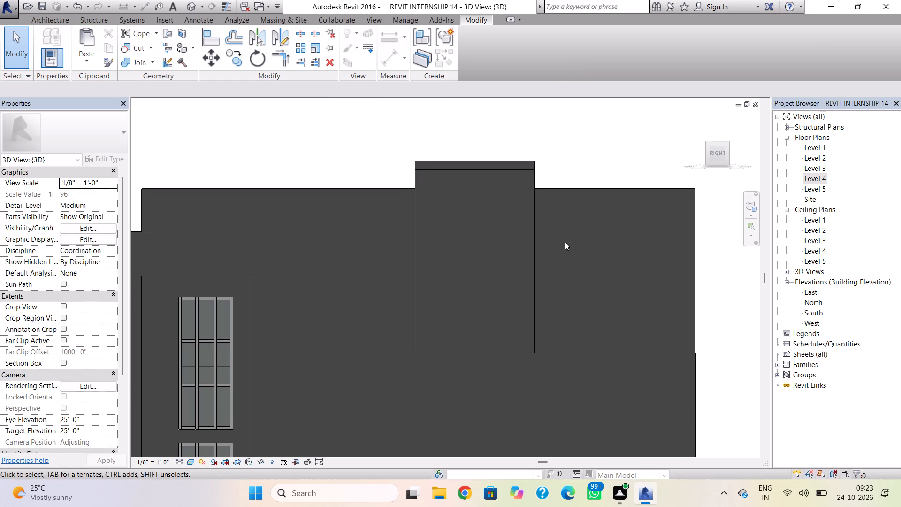
Place a Fixed 24" x 24" window on the upper side wall, between the extruded panel and the wall's far end.
{"action": "left_click", "coordinate": [63, 22]}
{"action": "left_click", "coordinate": [101, 42]}
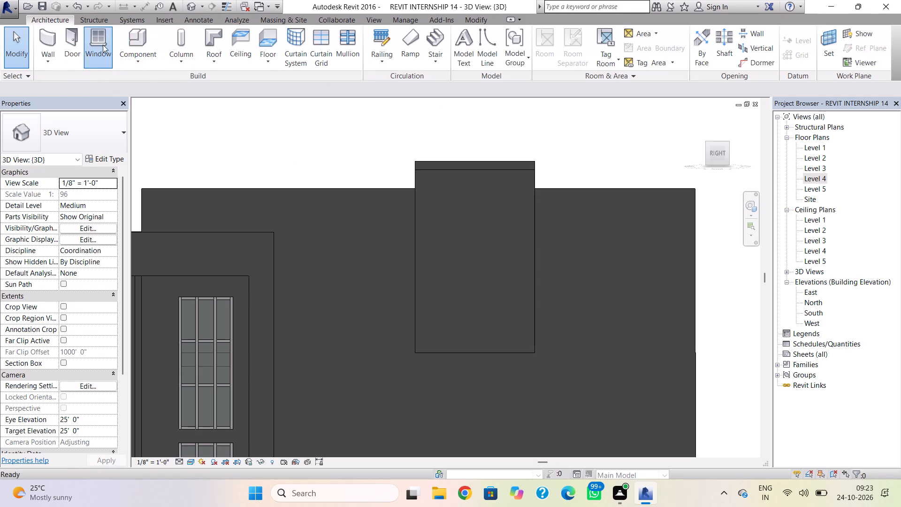
{"action": "left_click", "coordinate": [92, 131]}
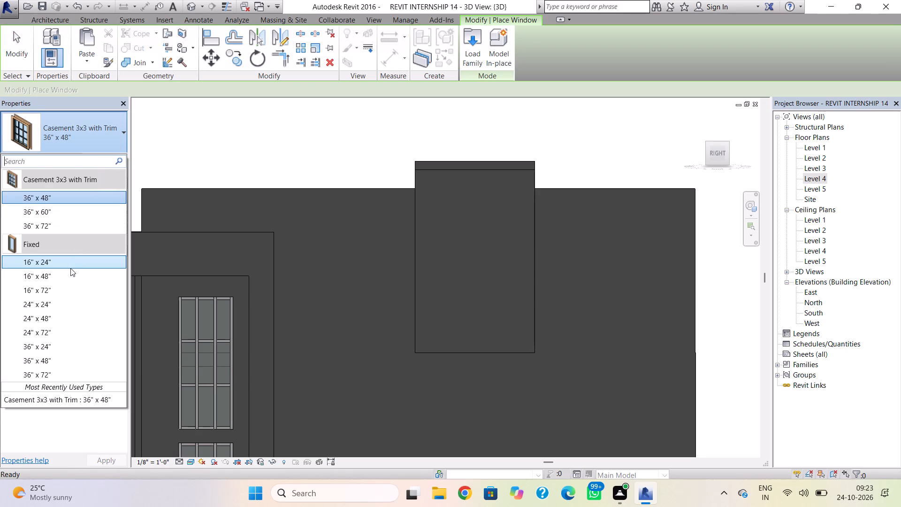
{"action": "left_click", "coordinate": [67, 308]}
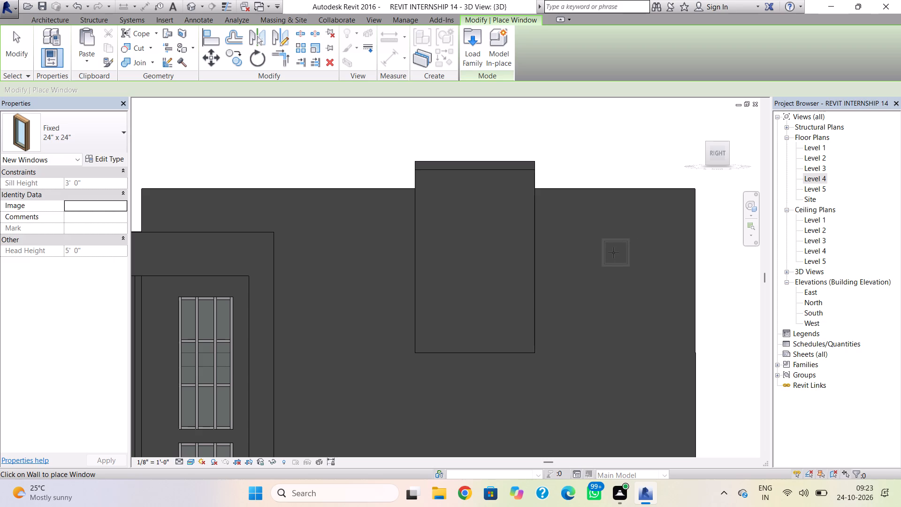
{"action": "left_click", "coordinate": [609, 252]}
{"action": "key", "text": "Escape"}
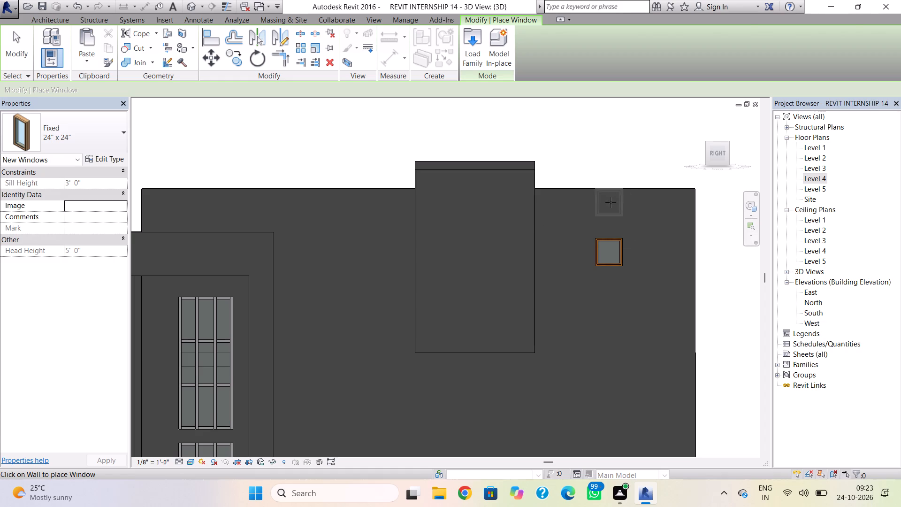
{"action": "key", "text": "Escape"}
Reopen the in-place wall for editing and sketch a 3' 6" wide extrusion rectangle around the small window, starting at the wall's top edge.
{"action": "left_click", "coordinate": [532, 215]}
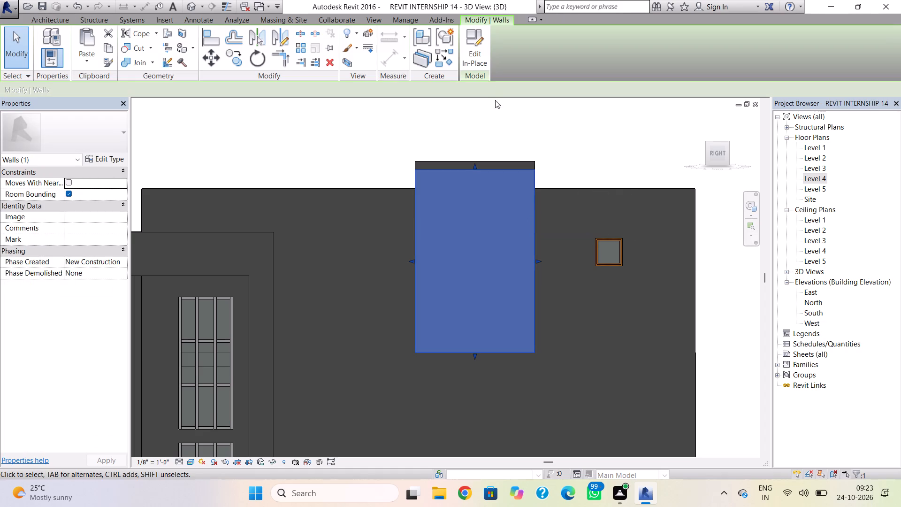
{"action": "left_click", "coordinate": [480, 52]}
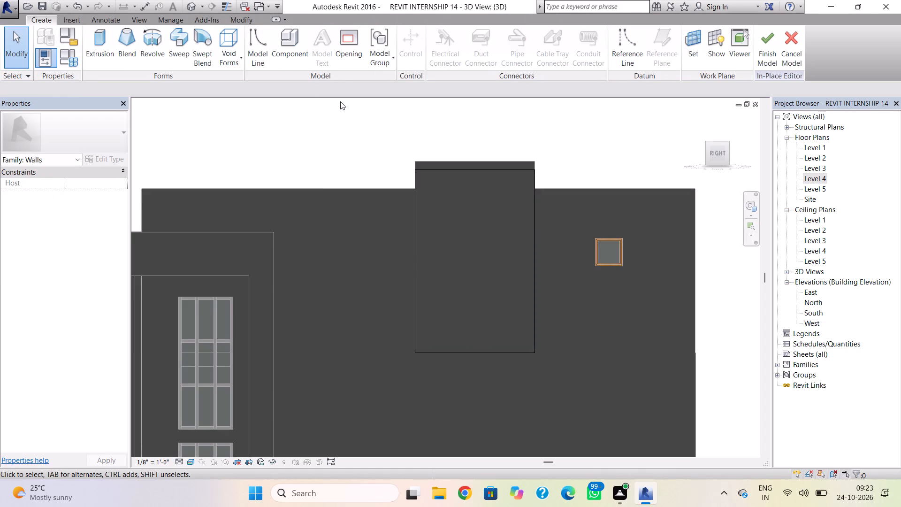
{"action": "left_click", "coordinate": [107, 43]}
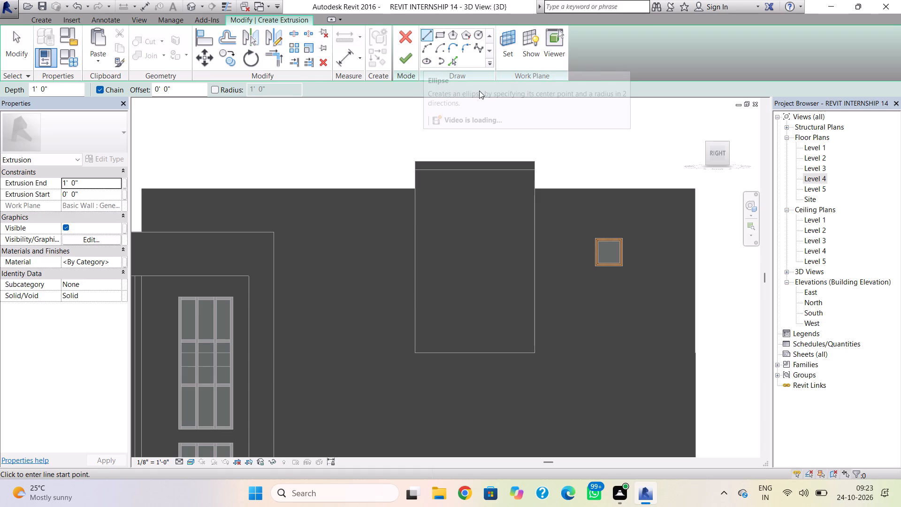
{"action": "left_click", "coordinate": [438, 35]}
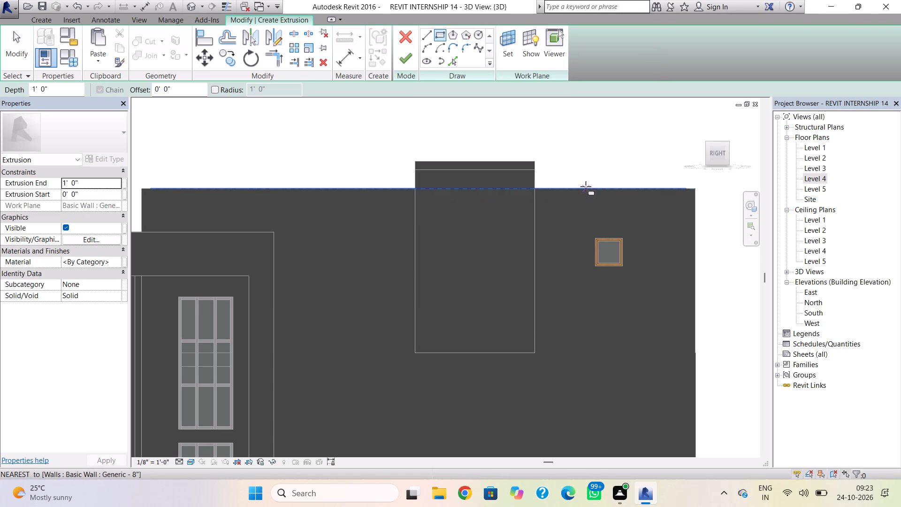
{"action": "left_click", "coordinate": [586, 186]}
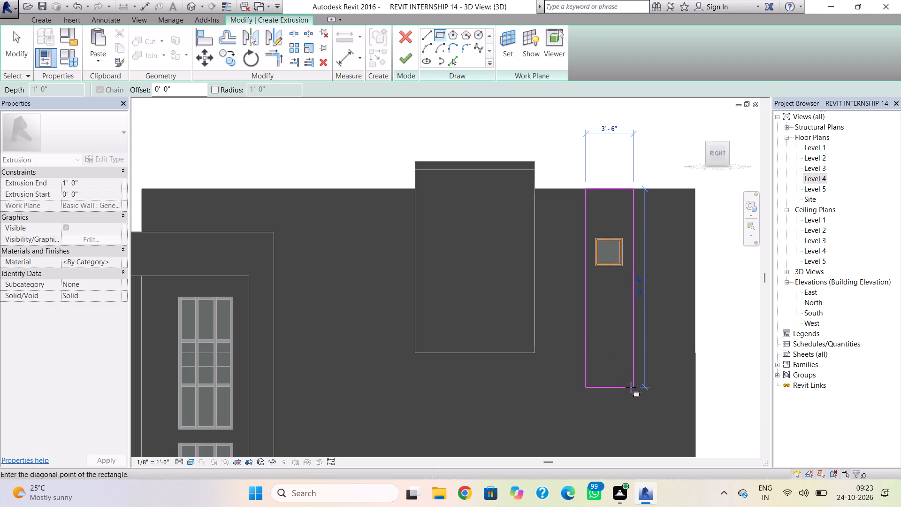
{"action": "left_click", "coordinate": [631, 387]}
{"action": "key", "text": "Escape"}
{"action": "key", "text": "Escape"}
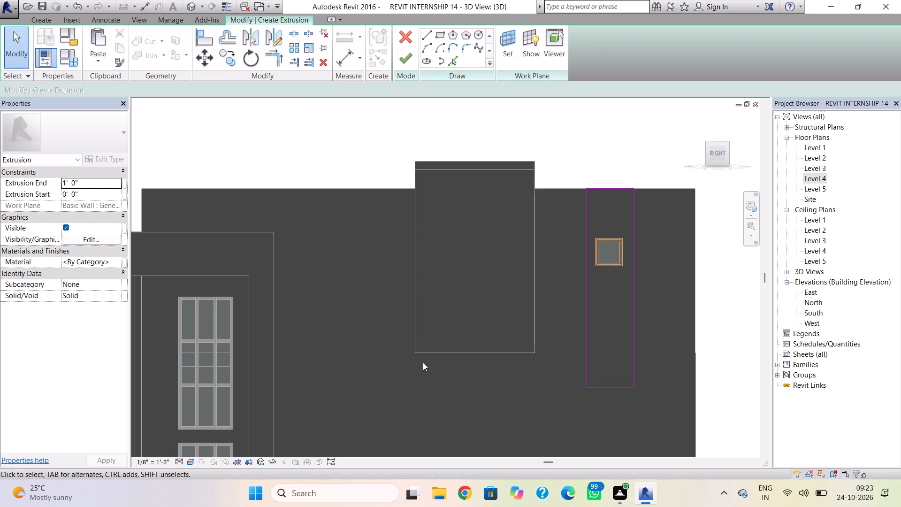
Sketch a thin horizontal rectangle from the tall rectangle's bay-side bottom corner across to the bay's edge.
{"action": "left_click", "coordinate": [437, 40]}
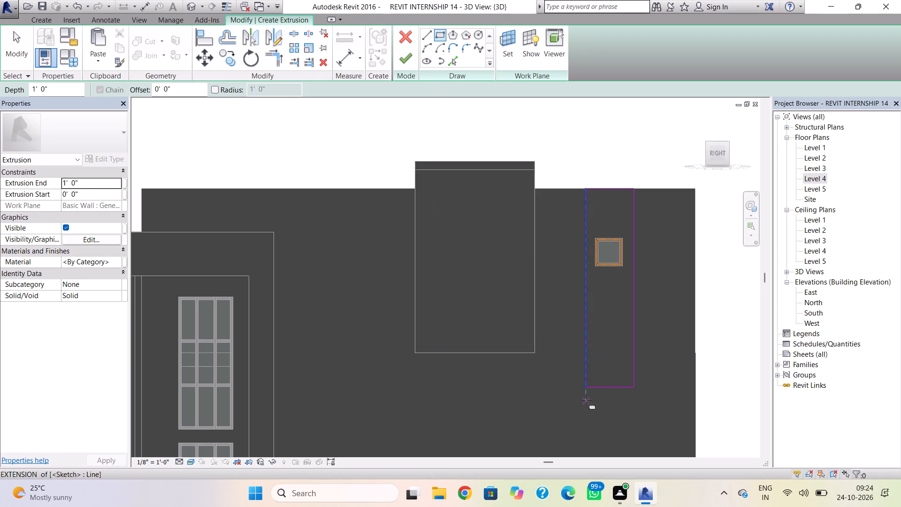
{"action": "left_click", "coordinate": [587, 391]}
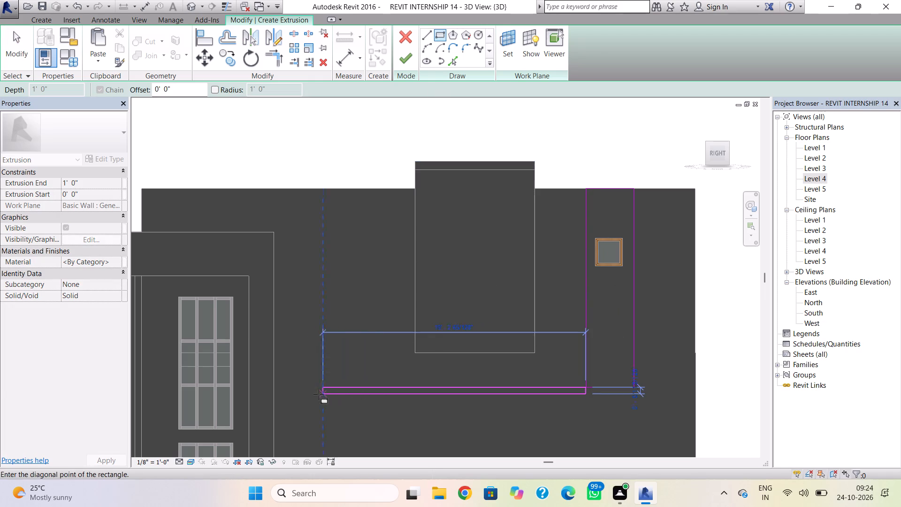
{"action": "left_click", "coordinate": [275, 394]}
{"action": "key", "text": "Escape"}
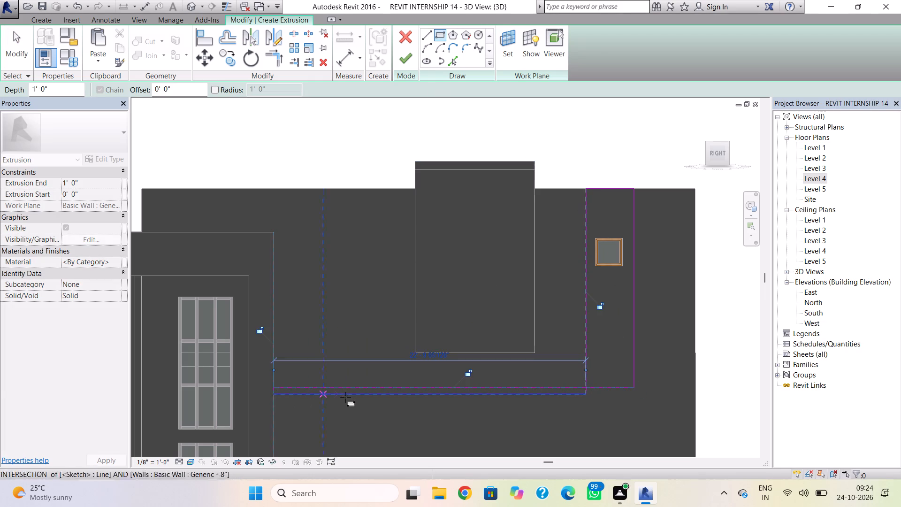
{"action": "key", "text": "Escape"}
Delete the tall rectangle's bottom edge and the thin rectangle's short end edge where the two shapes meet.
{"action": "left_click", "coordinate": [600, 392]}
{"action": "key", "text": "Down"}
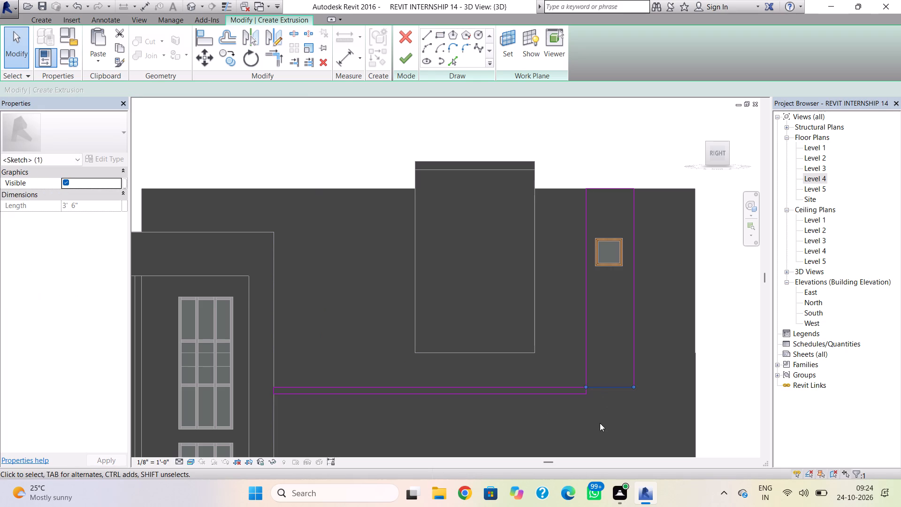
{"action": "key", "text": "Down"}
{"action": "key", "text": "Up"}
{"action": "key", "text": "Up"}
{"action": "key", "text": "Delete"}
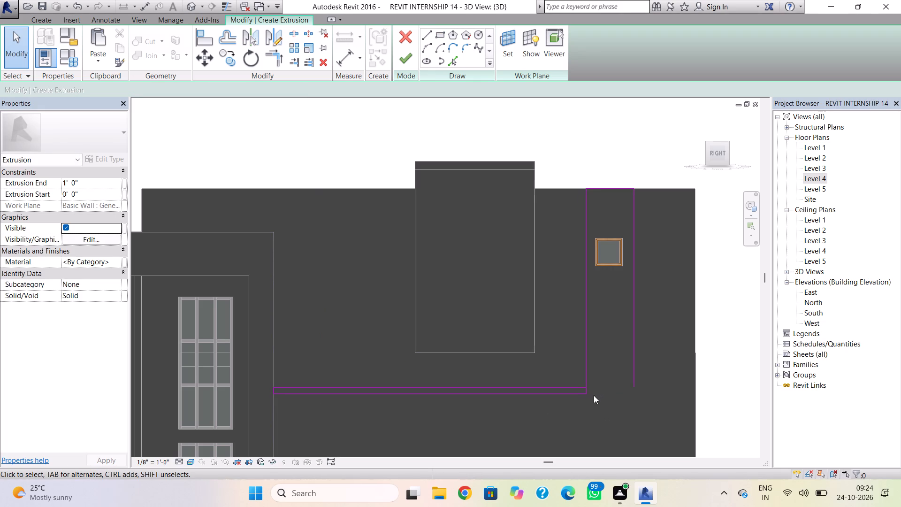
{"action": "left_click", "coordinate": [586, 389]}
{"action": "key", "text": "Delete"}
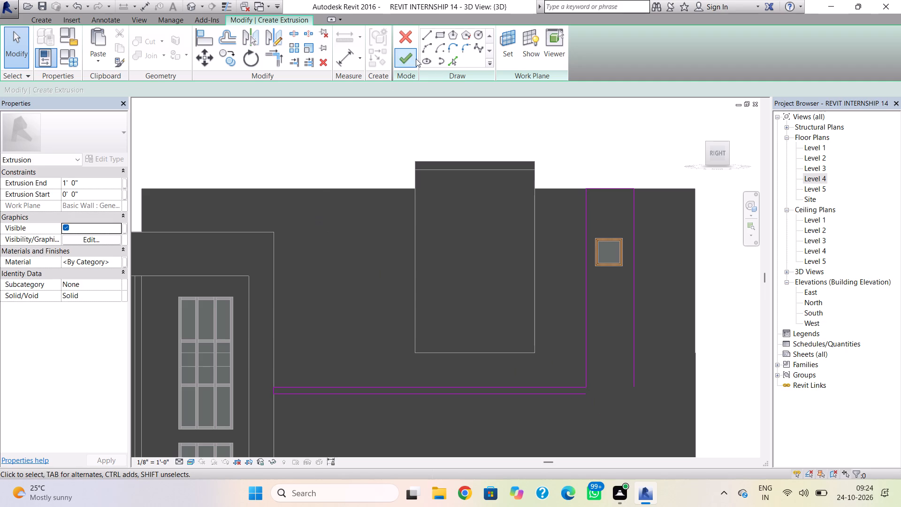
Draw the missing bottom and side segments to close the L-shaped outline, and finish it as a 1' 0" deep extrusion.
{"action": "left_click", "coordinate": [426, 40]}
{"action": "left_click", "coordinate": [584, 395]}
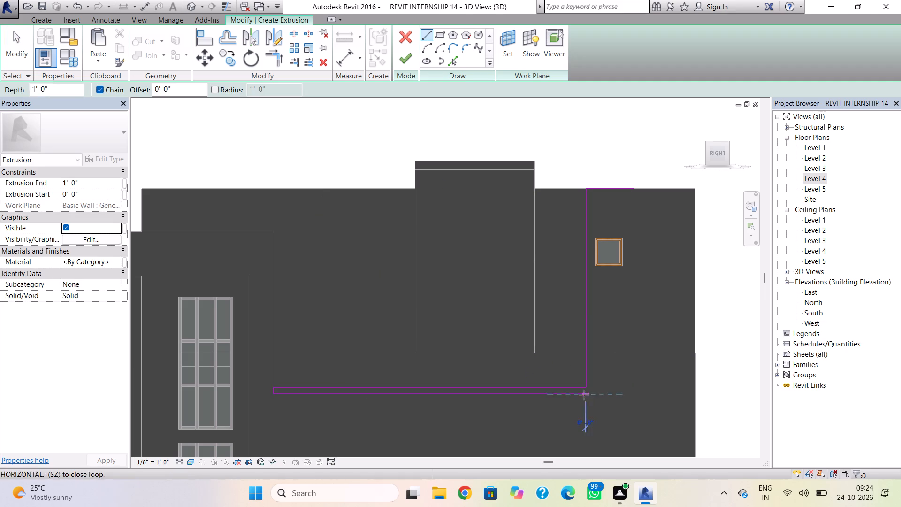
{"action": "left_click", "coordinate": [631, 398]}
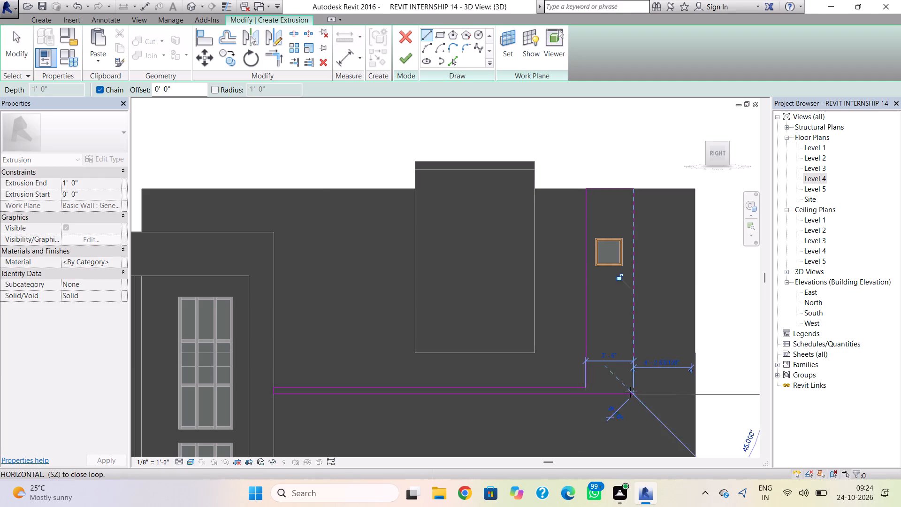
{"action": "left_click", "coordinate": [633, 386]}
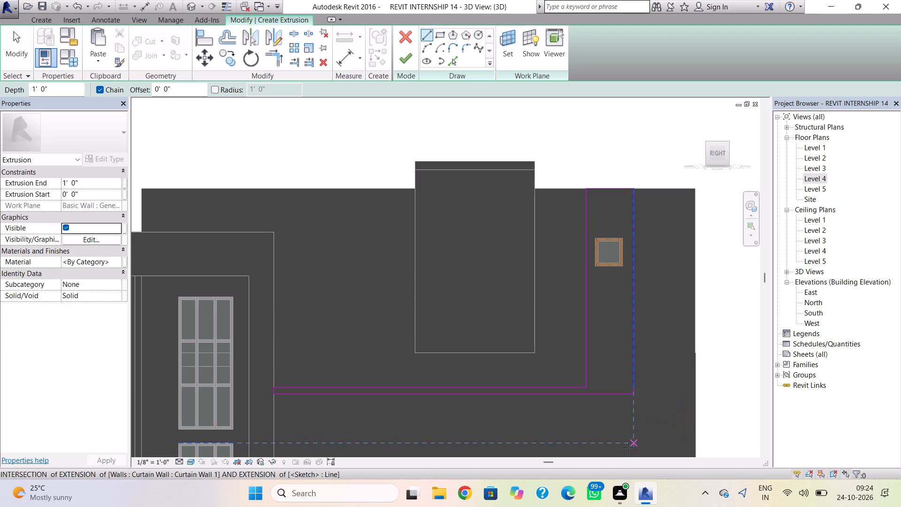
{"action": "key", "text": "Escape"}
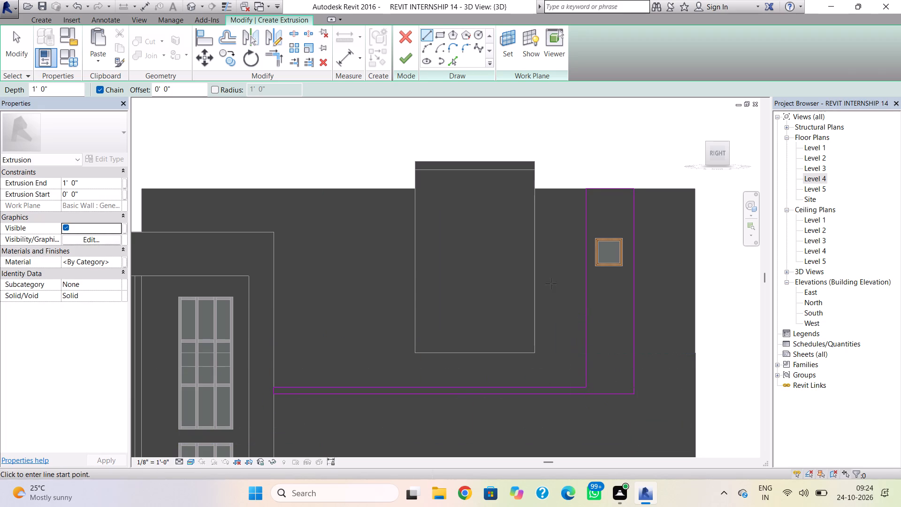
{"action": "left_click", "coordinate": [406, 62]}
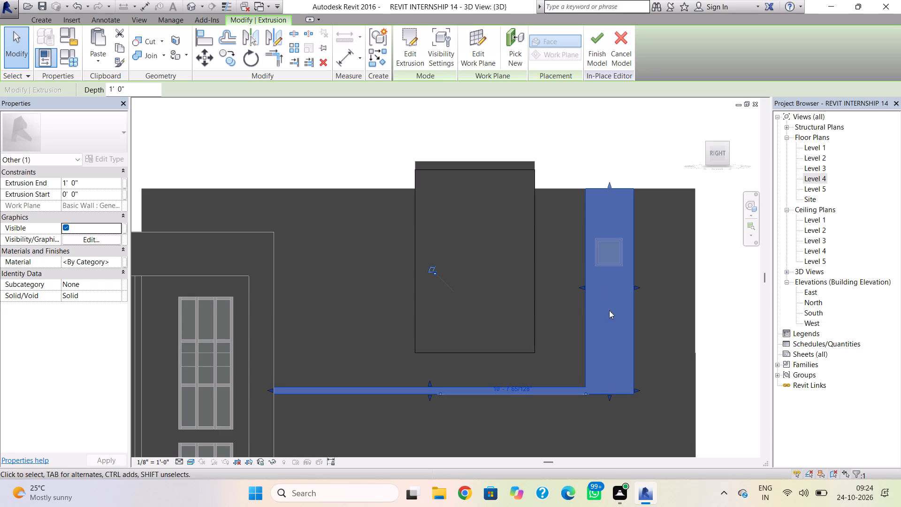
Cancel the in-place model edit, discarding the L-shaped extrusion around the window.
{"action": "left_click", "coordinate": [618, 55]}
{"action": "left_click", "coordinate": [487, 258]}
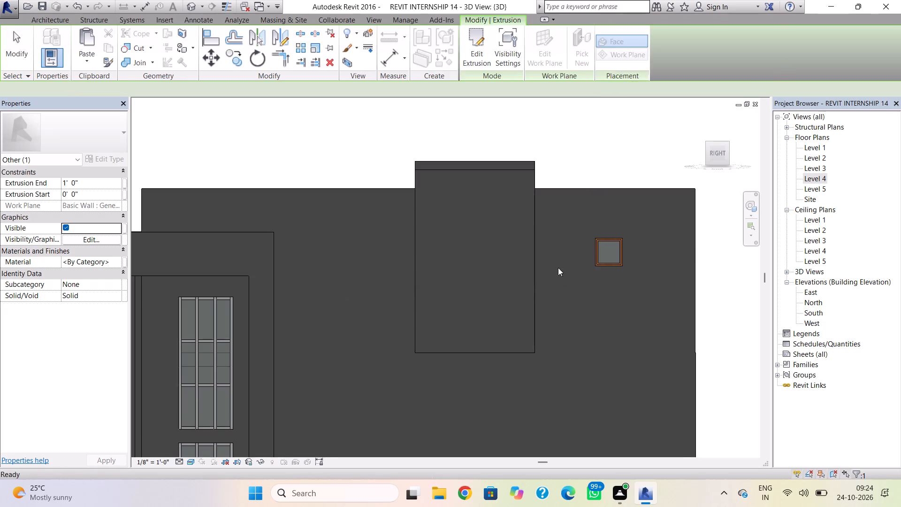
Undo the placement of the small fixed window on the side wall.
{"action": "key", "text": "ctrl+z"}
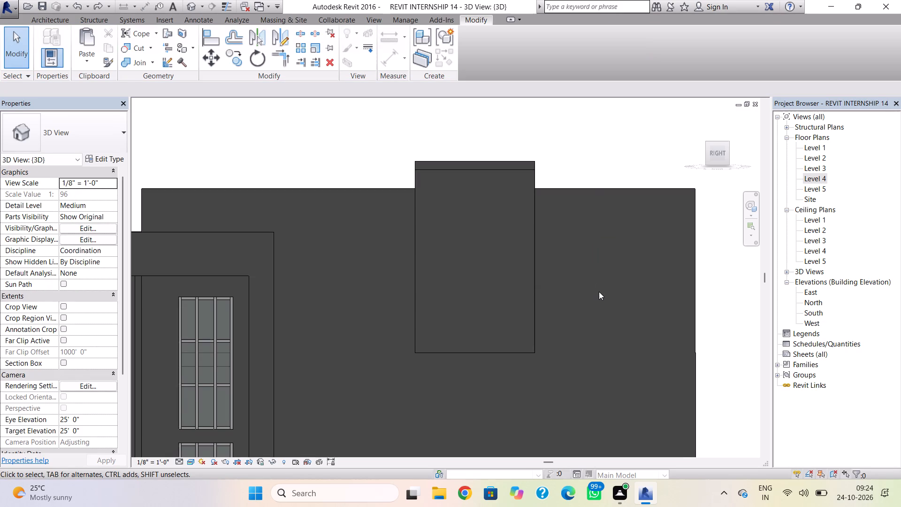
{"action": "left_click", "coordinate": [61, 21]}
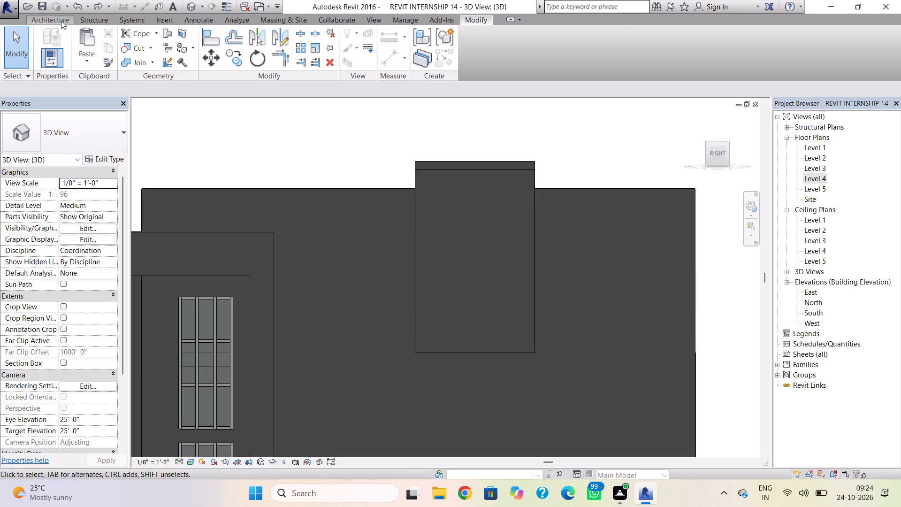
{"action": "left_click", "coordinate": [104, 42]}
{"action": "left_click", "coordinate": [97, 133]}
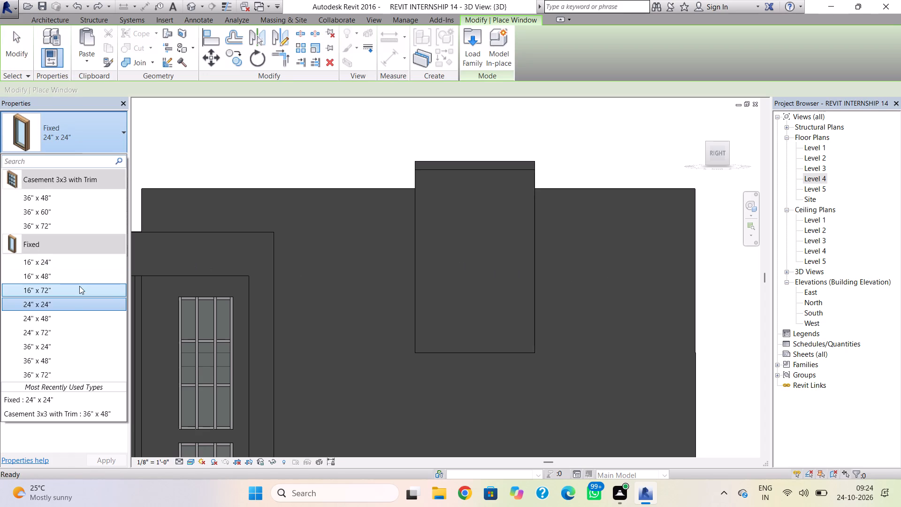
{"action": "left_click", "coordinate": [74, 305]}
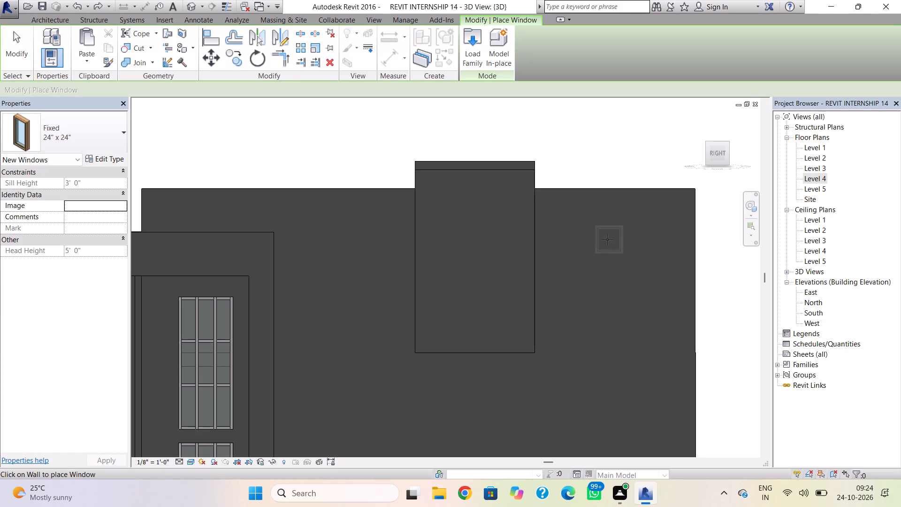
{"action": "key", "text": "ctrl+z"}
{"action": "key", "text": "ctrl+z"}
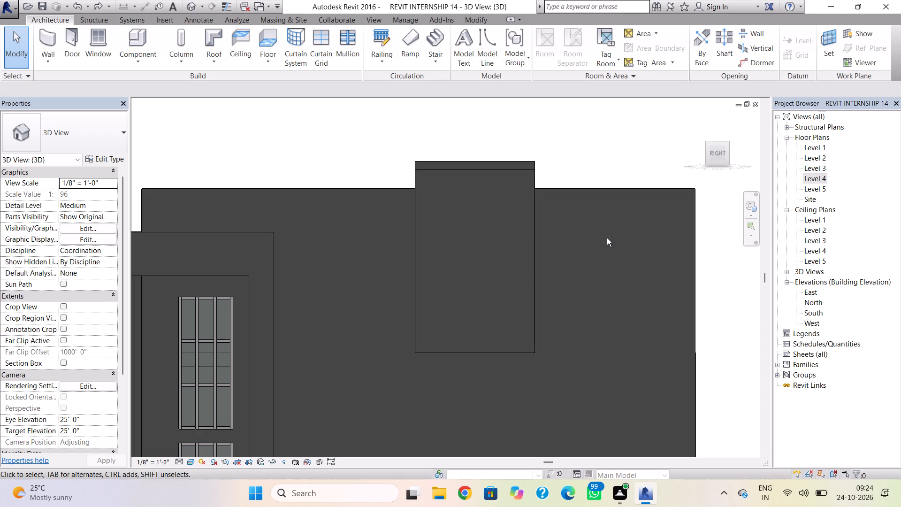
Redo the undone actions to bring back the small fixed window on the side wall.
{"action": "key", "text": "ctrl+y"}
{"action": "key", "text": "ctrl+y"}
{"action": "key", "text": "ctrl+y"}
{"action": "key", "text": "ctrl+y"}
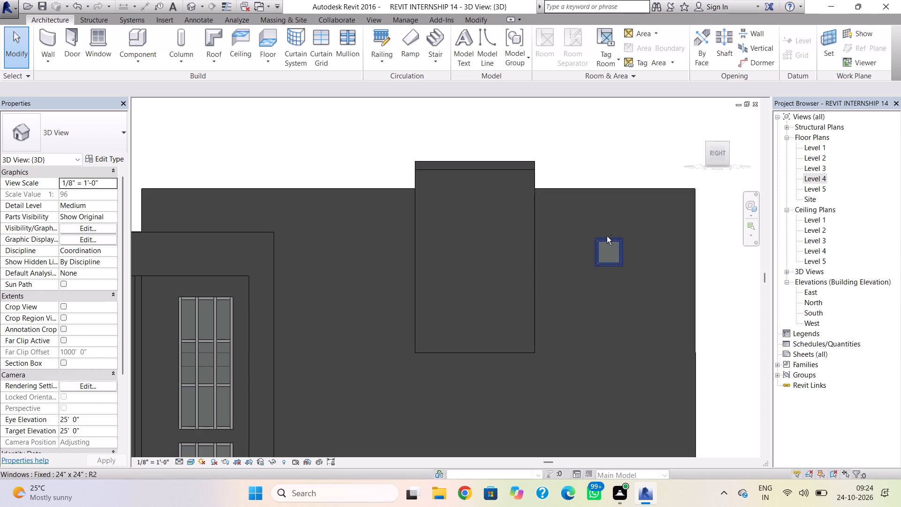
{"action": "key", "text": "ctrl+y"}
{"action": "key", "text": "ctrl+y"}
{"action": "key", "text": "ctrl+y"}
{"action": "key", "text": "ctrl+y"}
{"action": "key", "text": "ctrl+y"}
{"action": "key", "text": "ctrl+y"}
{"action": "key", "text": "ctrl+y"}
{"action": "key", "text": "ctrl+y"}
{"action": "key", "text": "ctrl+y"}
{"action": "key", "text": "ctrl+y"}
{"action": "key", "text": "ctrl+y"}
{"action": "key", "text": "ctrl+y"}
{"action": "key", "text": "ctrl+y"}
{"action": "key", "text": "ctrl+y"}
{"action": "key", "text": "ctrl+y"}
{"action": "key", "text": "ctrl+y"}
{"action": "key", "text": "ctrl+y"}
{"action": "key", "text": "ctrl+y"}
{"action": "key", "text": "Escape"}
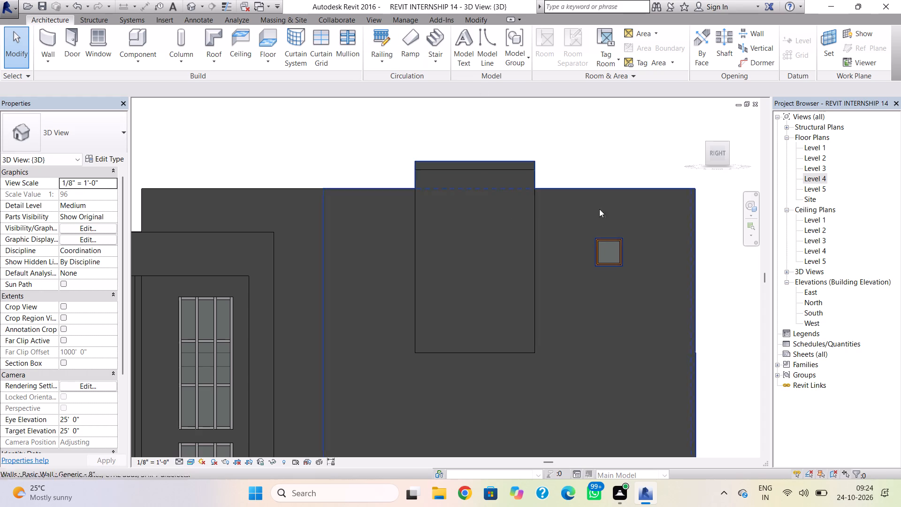
Open the raised panel for in-place editing and sketch a 3' 0" wide tall extrusion rectangle around the small window from the wall's top edge.
{"action": "left_click", "coordinate": [529, 230]}
{"action": "double_click", "coordinate": [533, 231]}
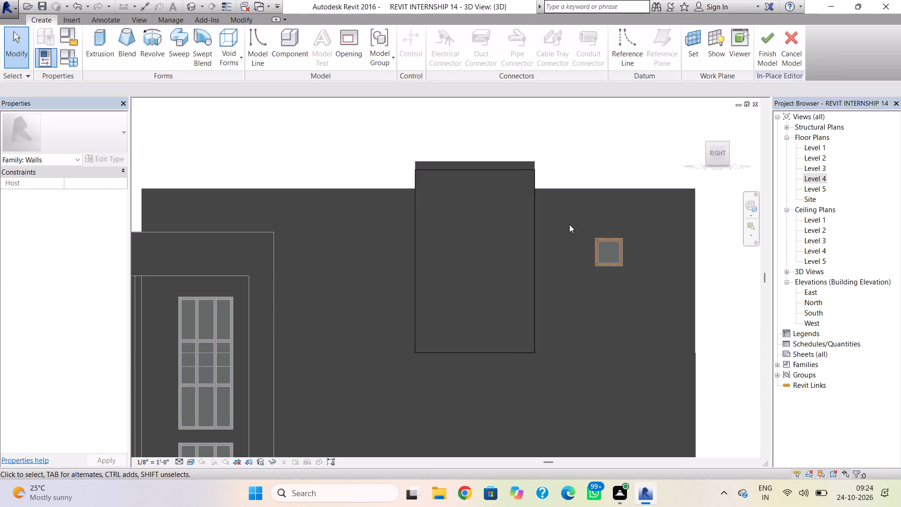
{"action": "left_click", "coordinate": [107, 46]}
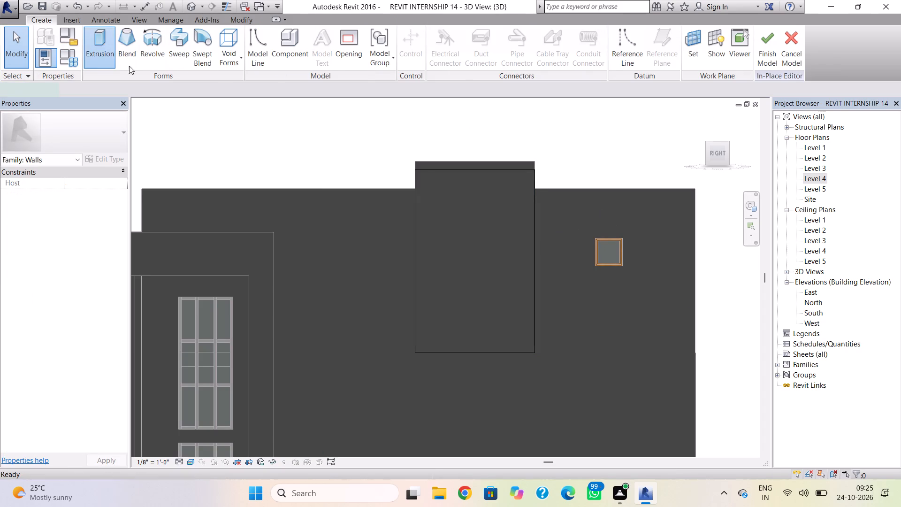
{"action": "left_click", "coordinate": [437, 37]}
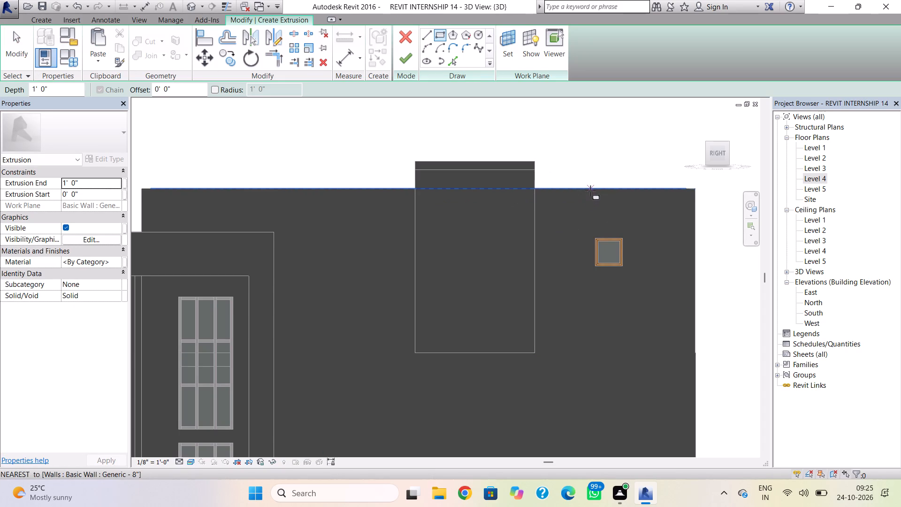
{"action": "left_click", "coordinate": [590, 190]}
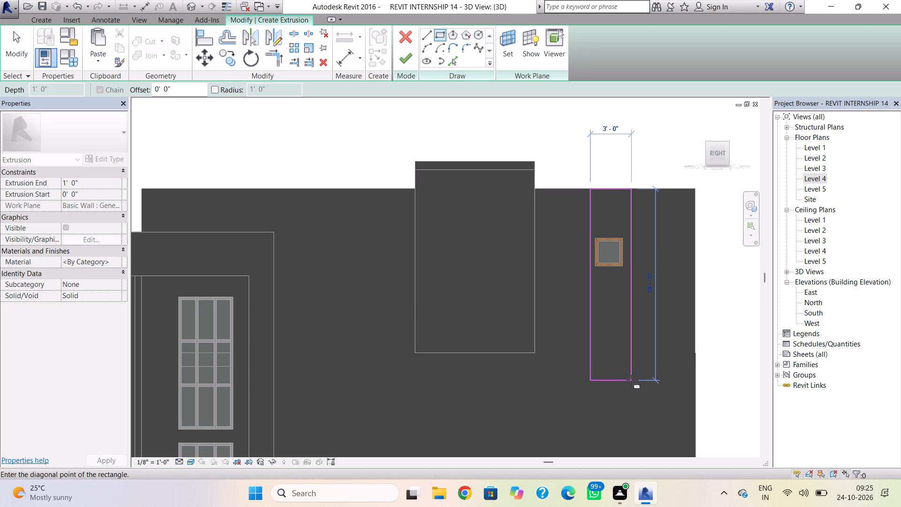
{"action": "left_click", "coordinate": [631, 380]}
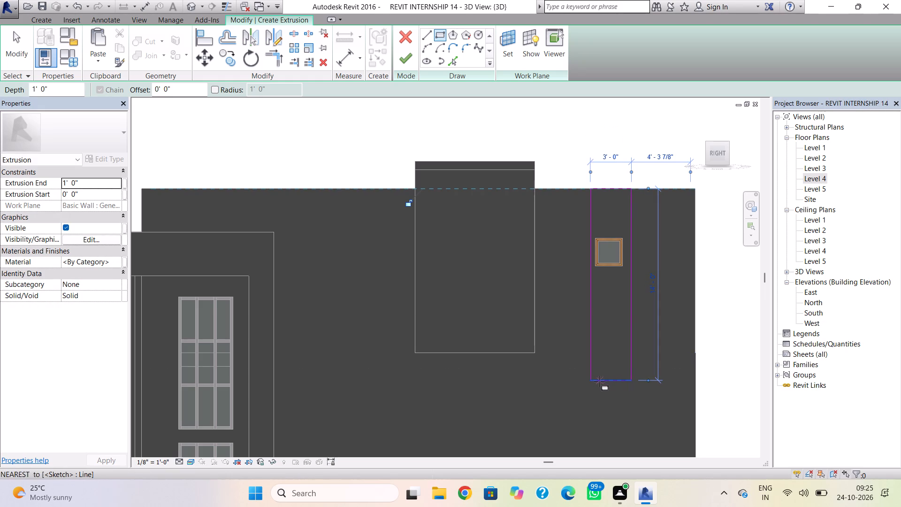
Sketch a 1' 0" high horizontal rectangle from the tall rectangle's bay-side bottom corner across to the bay's edge.
{"action": "left_click", "coordinate": [591, 380]}
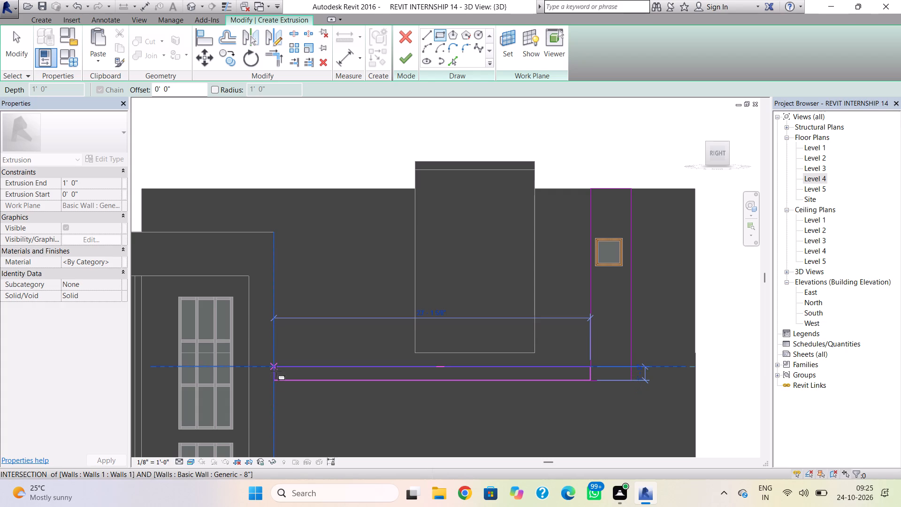
{"action": "left_click", "coordinate": [276, 371]}
{"action": "key", "text": "Escape"}
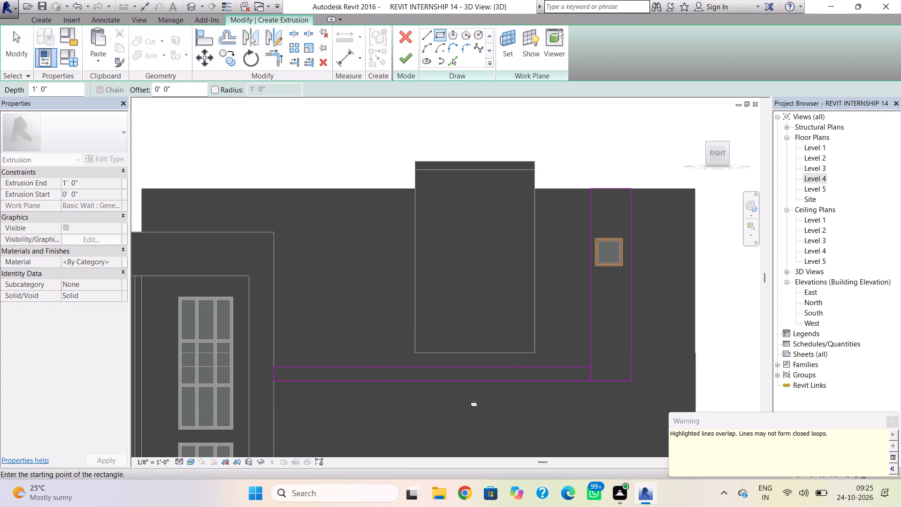
{"action": "key", "text": "Escape"}
Delete the overlapping vertical edges where the thin rectangle meets the tall rectangle.
{"action": "left_click", "coordinate": [588, 375]}
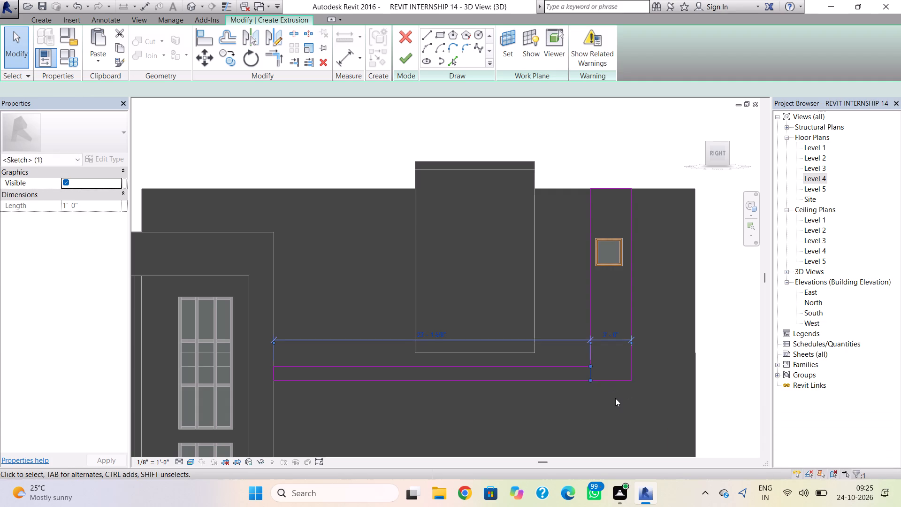
{"action": "key", "text": "Delete"}
{"action": "left_click", "coordinate": [590, 375]}
{"action": "key", "text": "Delete"}
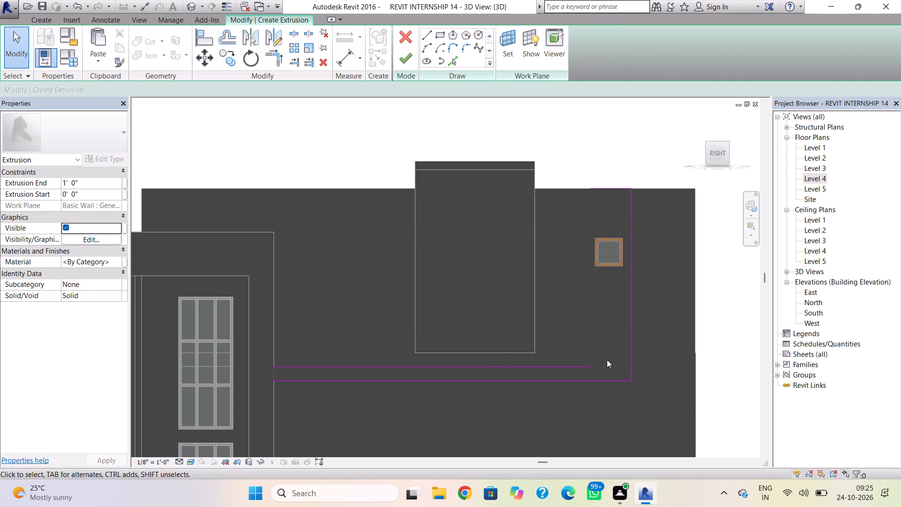
Draw a 13' 0" vertical line from the thin rectangle's upper end to the wall's top edge, closing the L-shaped outline.
{"action": "left_click", "coordinate": [427, 38]}
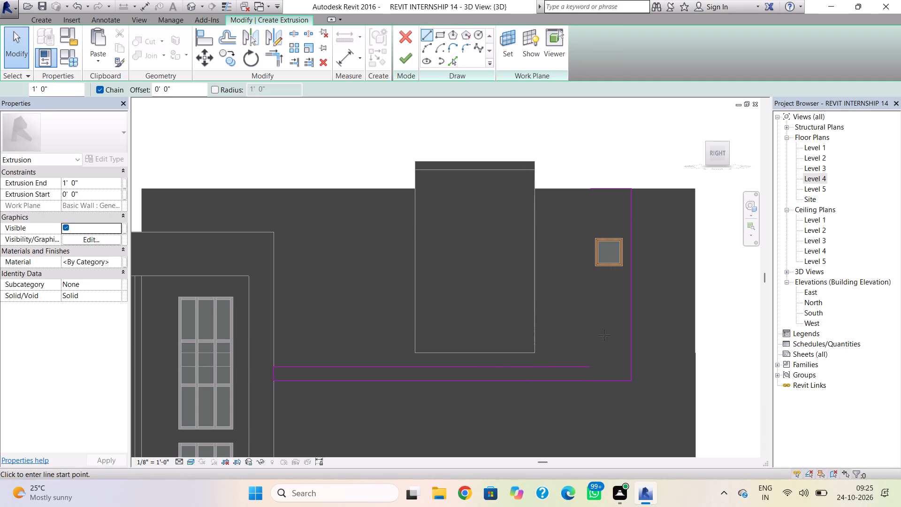
{"action": "left_click", "coordinate": [591, 368]}
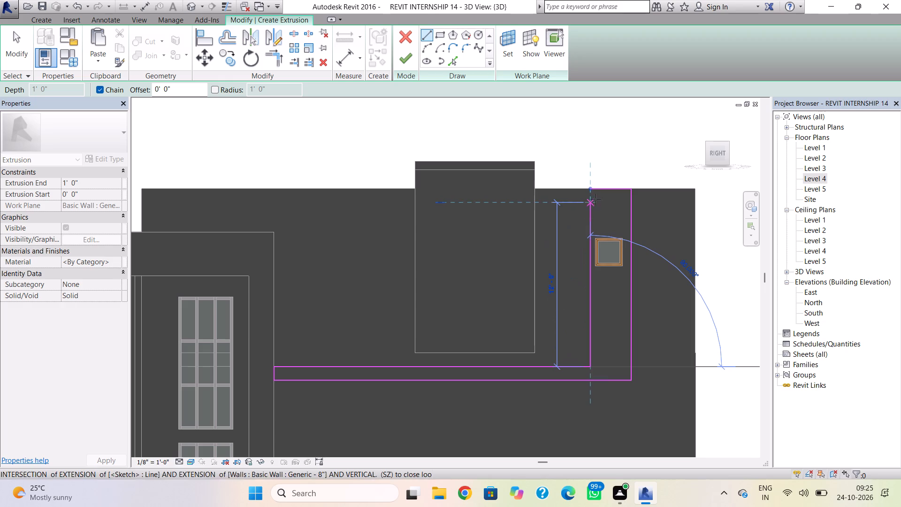
{"action": "left_click", "coordinate": [596, 193]}
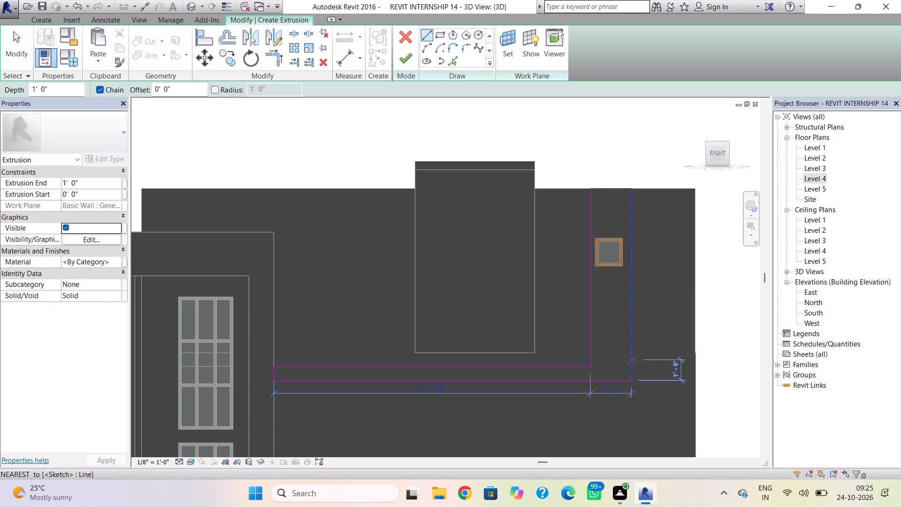
{"action": "key", "text": "Escape"}
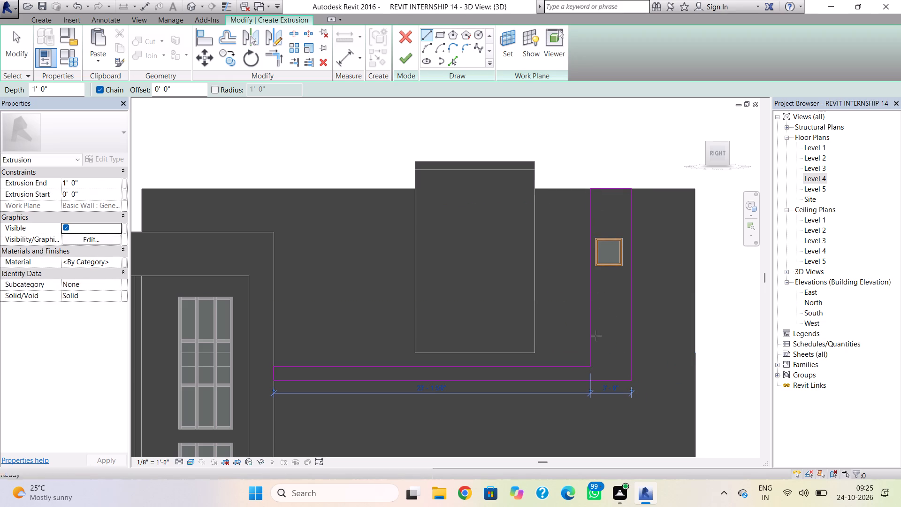
{"action": "key", "text": "Escape"}
Nudge the L-shape's inner vertical edge toward the bay and its inner horizontal edge downward, and finish the 1' 0" deep extrusion.
{"action": "left_click", "coordinate": [592, 347]}
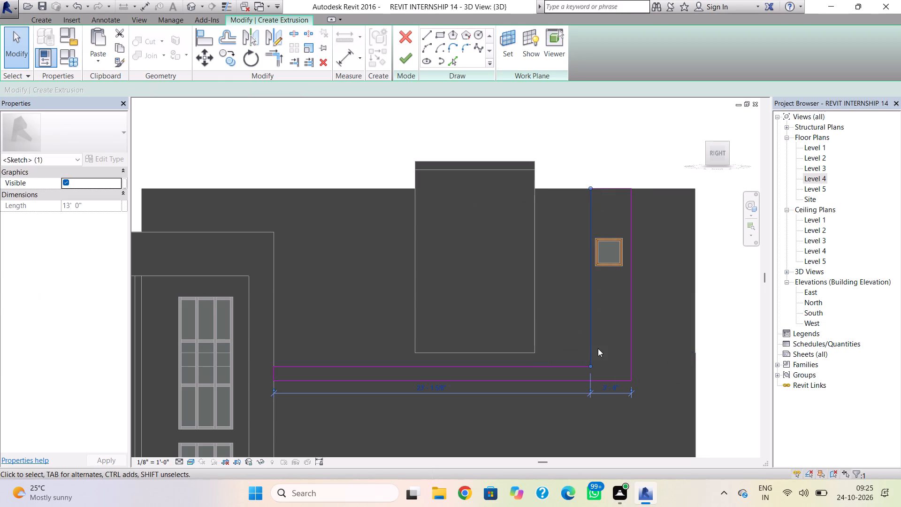
{"action": "key", "text": "Left"}
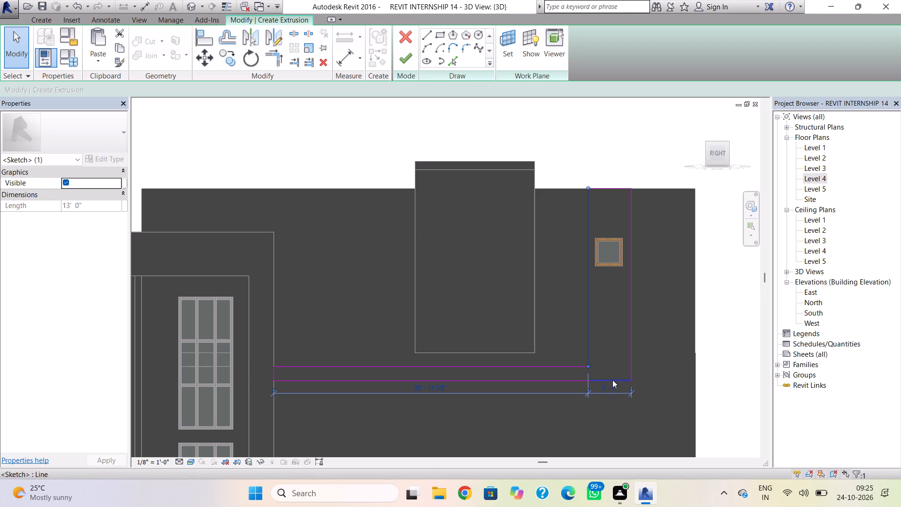
{"action": "left_click", "coordinate": [495, 369]}
{"action": "key", "text": "Down"}
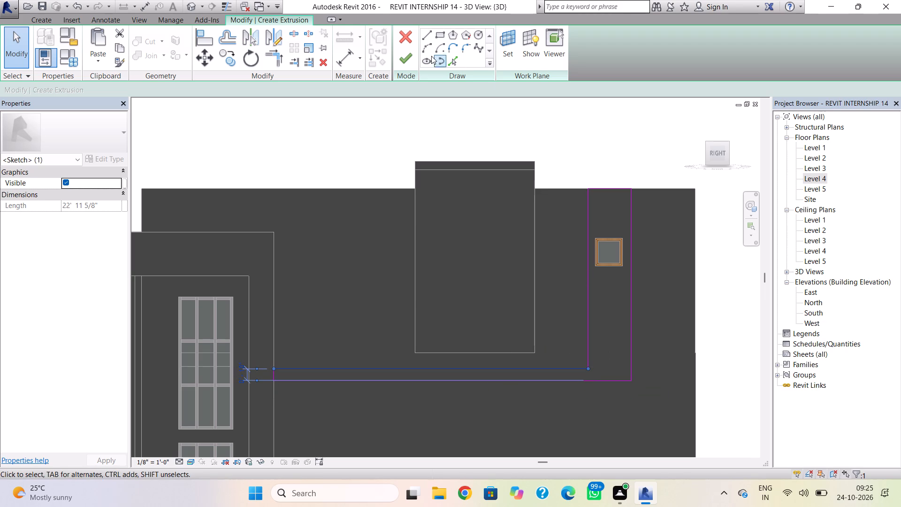
{"action": "left_click", "coordinate": [414, 51]}
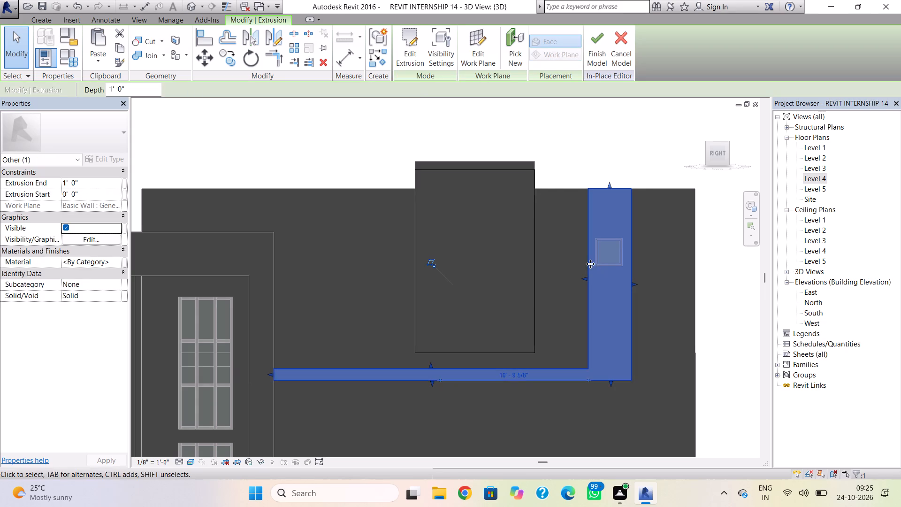
Edit the L-shaped extrusion's sketch, adding a rectangle along the small window's outer frame as an opening, and finish the sketch.
{"action": "left_click", "coordinate": [412, 45]}
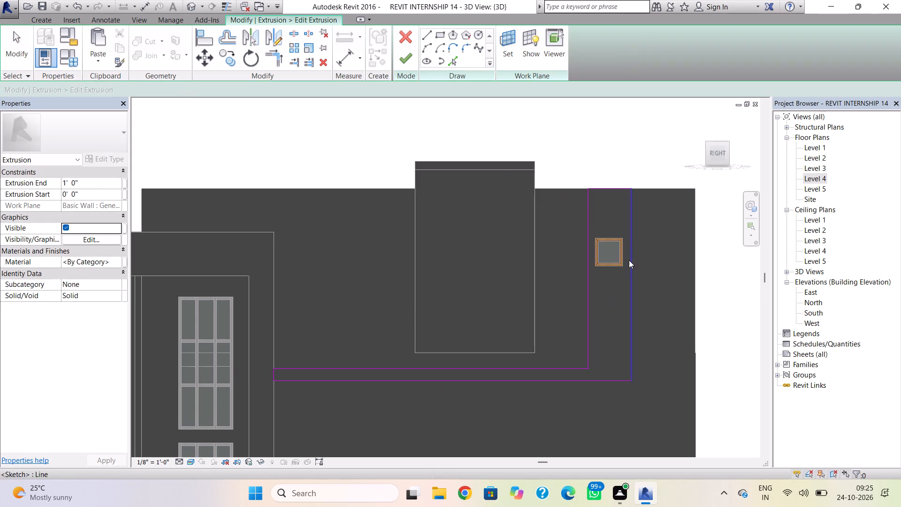
{"action": "left_click", "coordinate": [441, 35]}
{"action": "scroll", "coordinate": [603, 236], "scroll_direction": "up", "scroll_amount": 3}
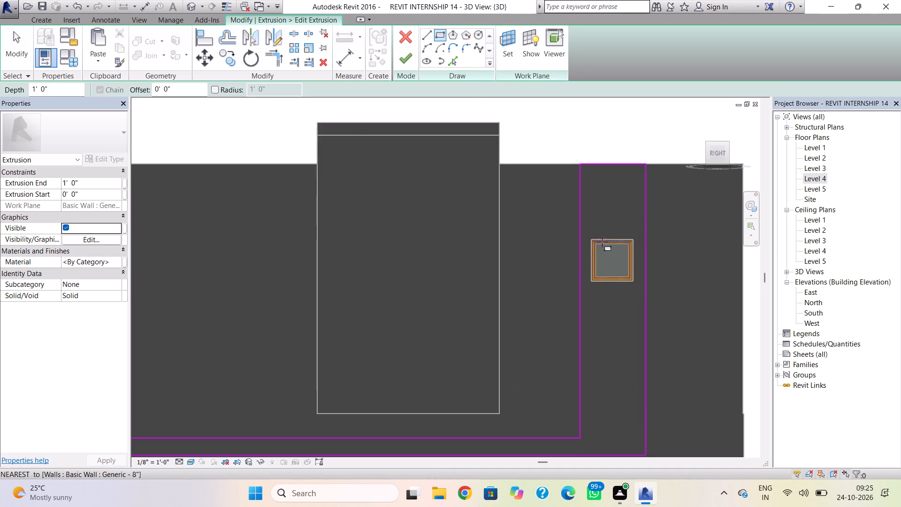
{"action": "scroll", "coordinate": [601, 242], "scroll_direction": "up", "scroll_amount": 6}
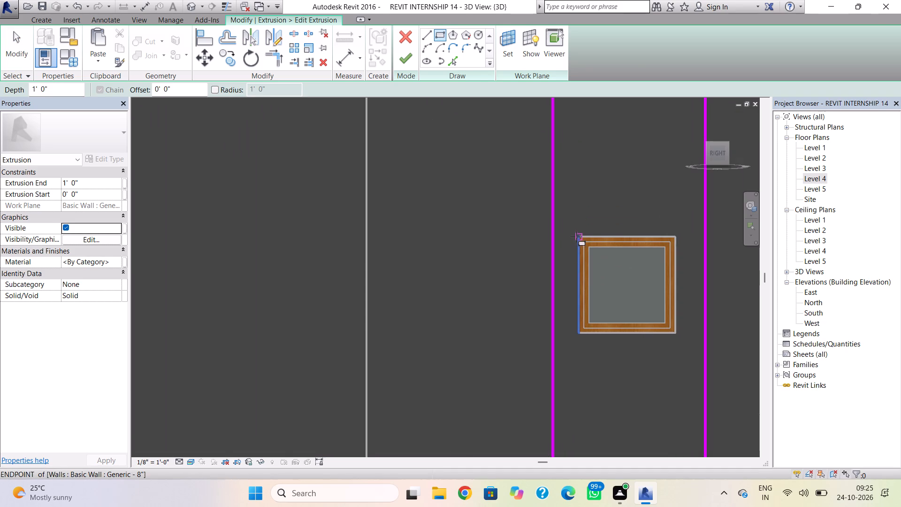
{"action": "left_click", "coordinate": [576, 237]}
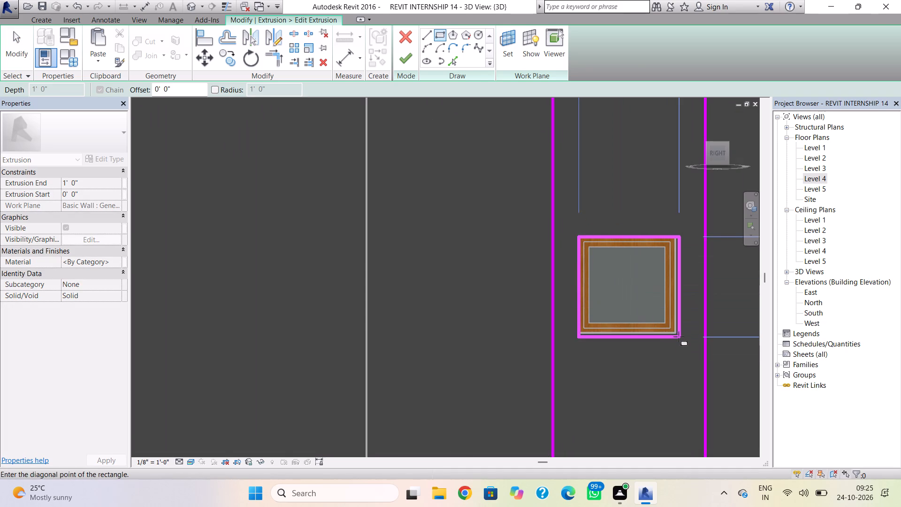
{"action": "left_click", "coordinate": [677, 335]}
{"action": "key", "text": "Escape"}
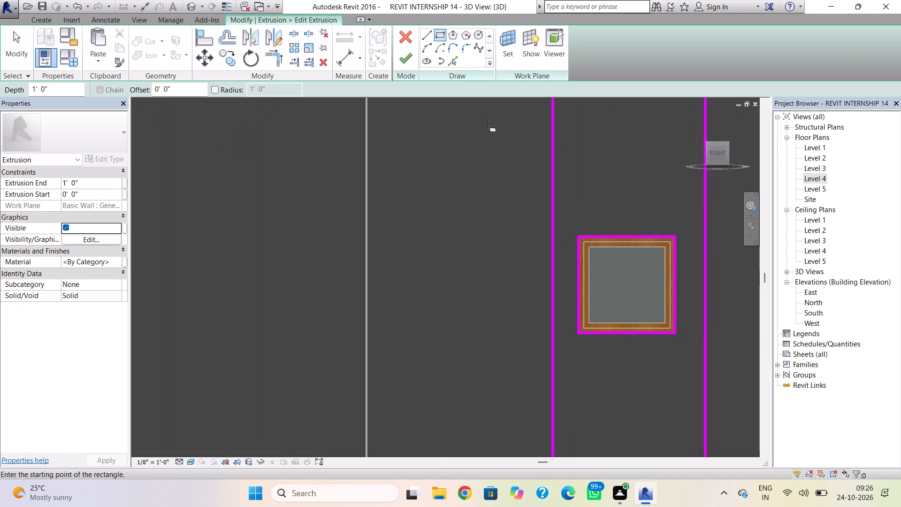
{"action": "left_click", "coordinate": [410, 60]}
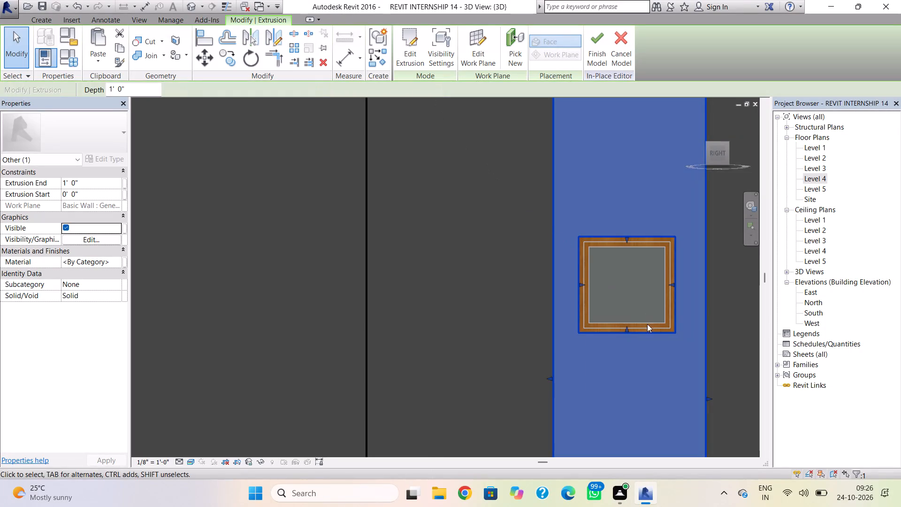
{"action": "key", "text": "Escape"}
Push the L-shaped band's back face into the wall, to an extrusion start of about -1' 0".
{"action": "scroll", "coordinate": [641, 335], "scroll_direction": "down", "scroll_amount": 7}
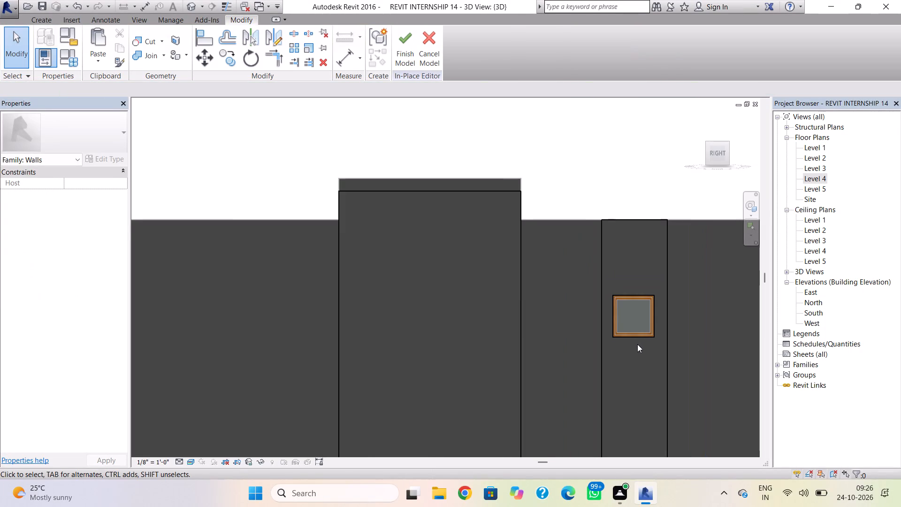
{"action": "right_click_drag", "start_coordinate": [602, 372], "coordinate": [644, 418], "text": "shift"}
{"action": "scroll", "coordinate": [644, 417], "scroll_direction": "down", "scroll_amount": 1}
{"action": "middle_click_drag", "start_coordinate": [624, 386], "coordinate": [528, 299]}
{"action": "left_click", "coordinate": [625, 357]}
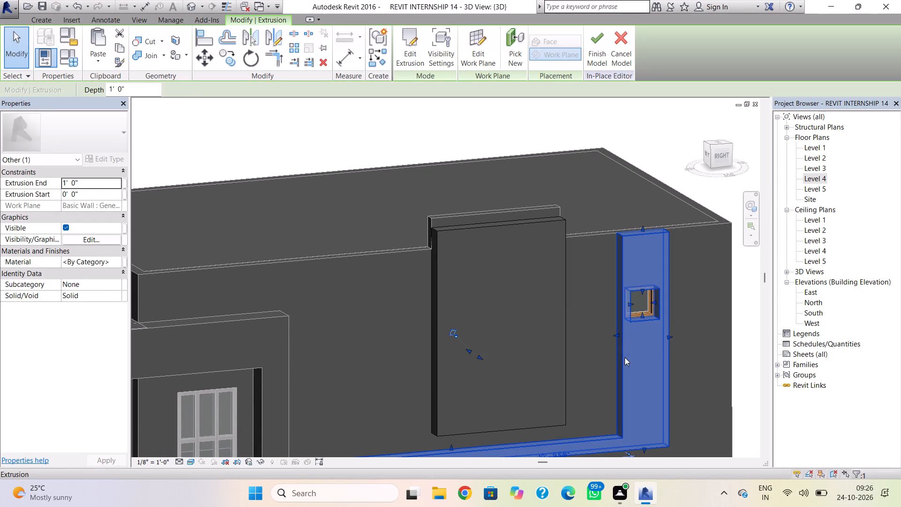
{"action": "scroll", "coordinate": [628, 353], "scroll_direction": "up", "scroll_amount": 2}
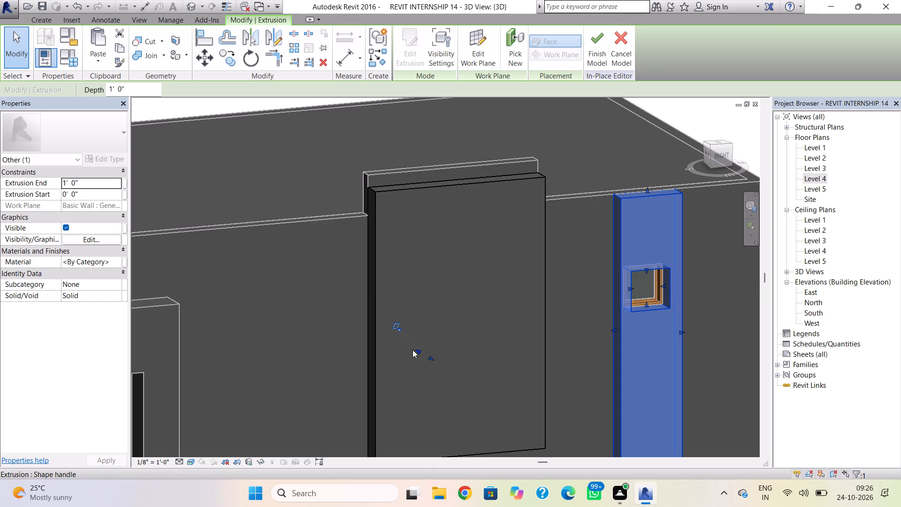
{"action": "left_click_drag", "start_coordinate": [419, 351], "coordinate": [413, 342]}
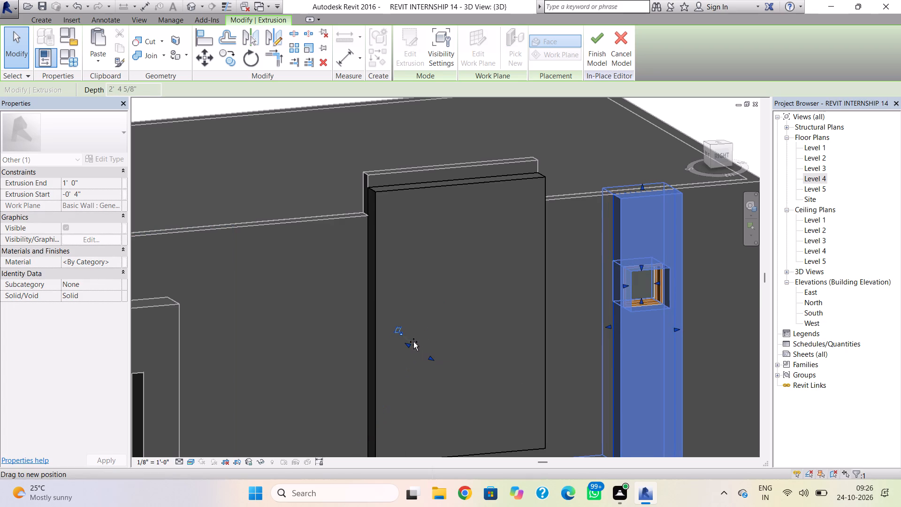
{"action": "left_click_drag", "start_coordinate": [413, 342], "coordinate": [416, 345]}
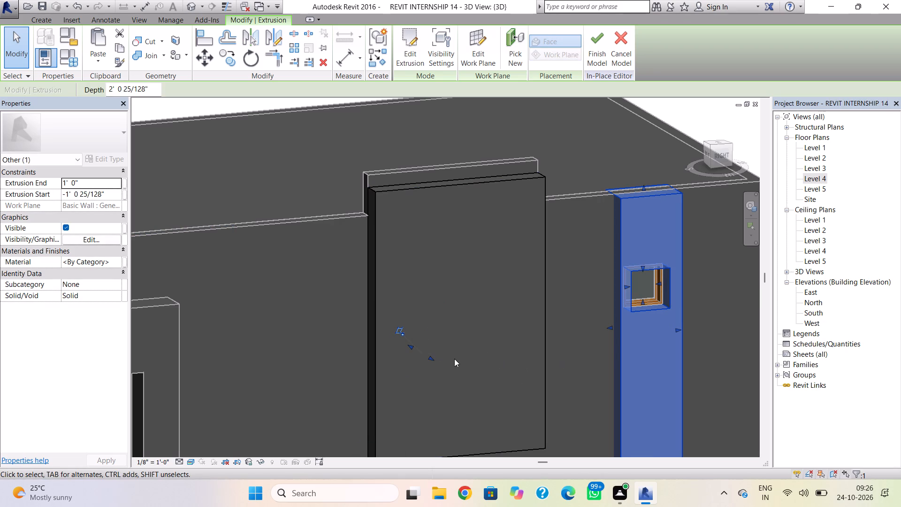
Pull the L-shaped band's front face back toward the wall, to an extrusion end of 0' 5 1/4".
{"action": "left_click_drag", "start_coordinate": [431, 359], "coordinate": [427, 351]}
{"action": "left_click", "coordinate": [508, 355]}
Stretch the raised panel's bottom edge down toward the horizontal leg of the L-shaped band.
{"action": "scroll", "coordinate": [583, 371], "scroll_direction": "down", "scroll_amount": 2}
{"action": "middle_click_drag", "start_coordinate": [577, 357], "coordinate": [566, 334]}
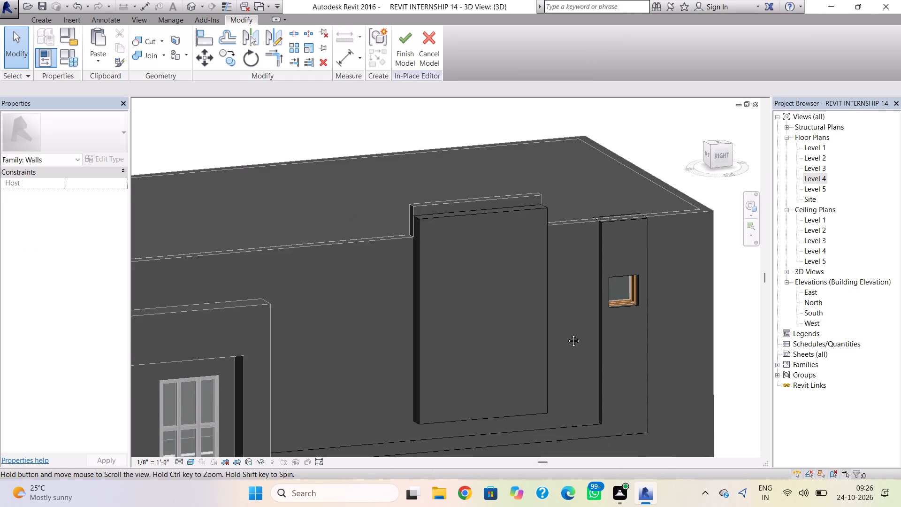
{"action": "middle_click_drag", "start_coordinate": [566, 334], "coordinate": [565, 331]}
{"action": "scroll", "coordinate": [586, 374], "scroll_direction": "down", "scroll_amount": 2}
{"action": "left_click", "coordinate": [515, 396]}
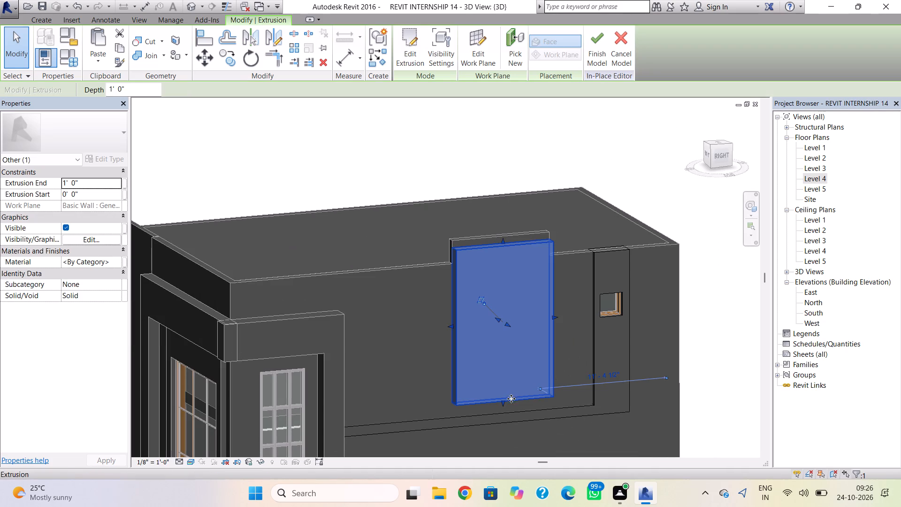
{"action": "left_click_drag", "start_coordinate": [503, 404], "coordinate": [504, 409]}
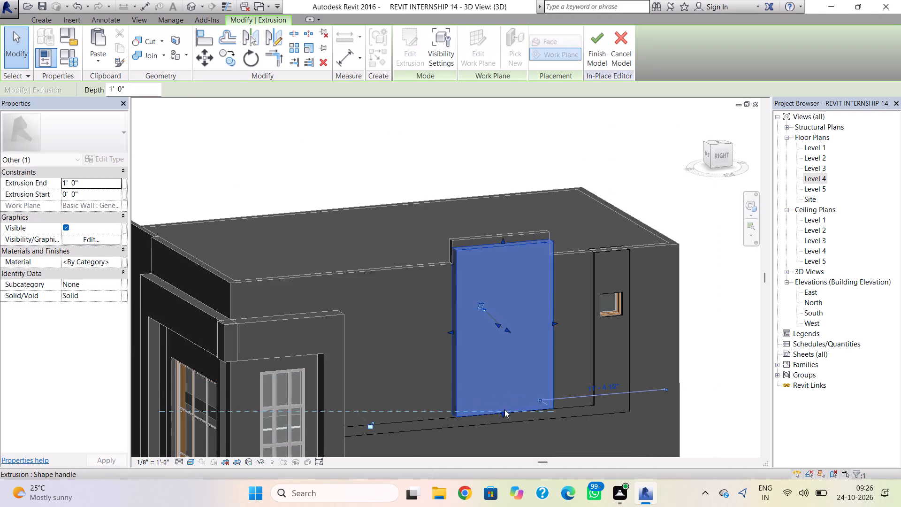
{"action": "key", "text": "Escape"}
Move the L-shaped band's front face out to an extrusion end of 1' 0", flush with the raised panel's face.
{"action": "right_click_drag", "start_coordinate": [548, 427], "coordinate": [512, 369], "text": "shift"}
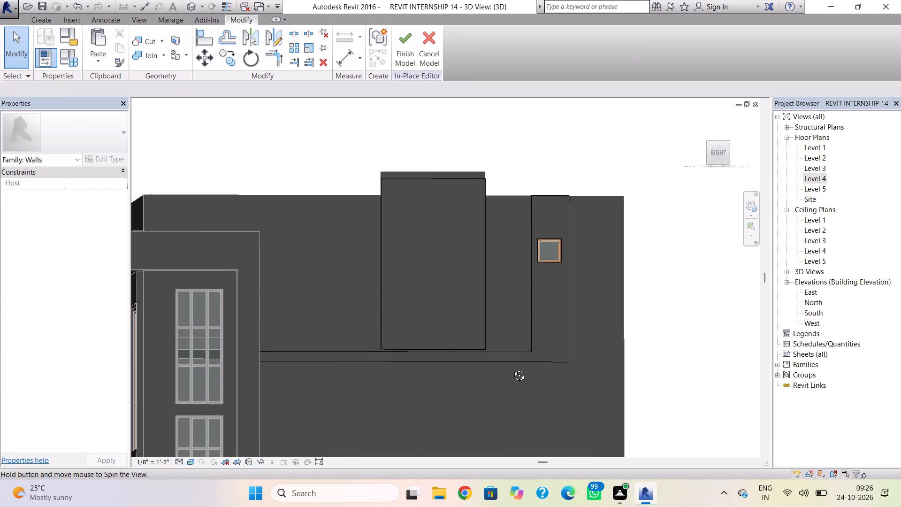
{"action": "right_click_drag", "start_coordinate": [512, 369], "coordinate": [509, 353], "text": "shift"}
{"action": "scroll", "coordinate": [447, 361], "scroll_direction": "up", "scroll_amount": 1}
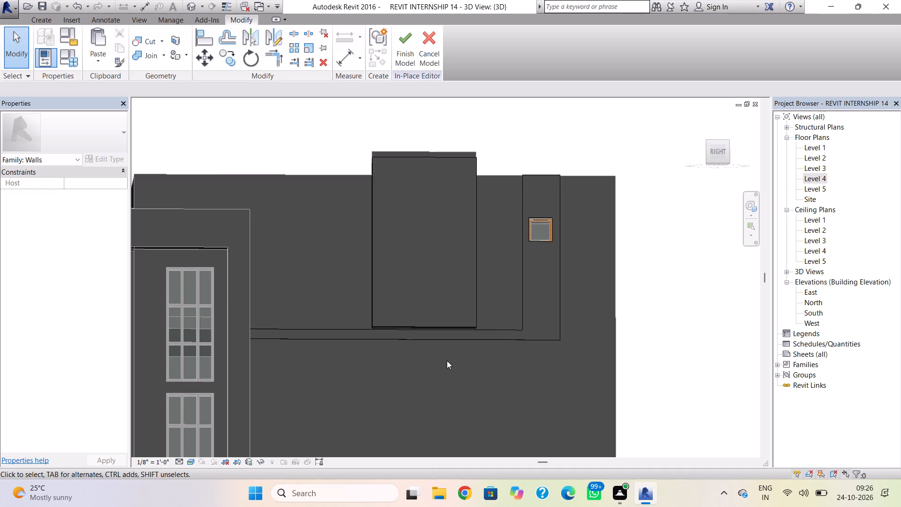
{"action": "scroll", "coordinate": [447, 361], "scroll_direction": "up", "scroll_amount": 1}
{"action": "right_click_drag", "start_coordinate": [422, 331], "coordinate": [427, 332], "text": "shift"}
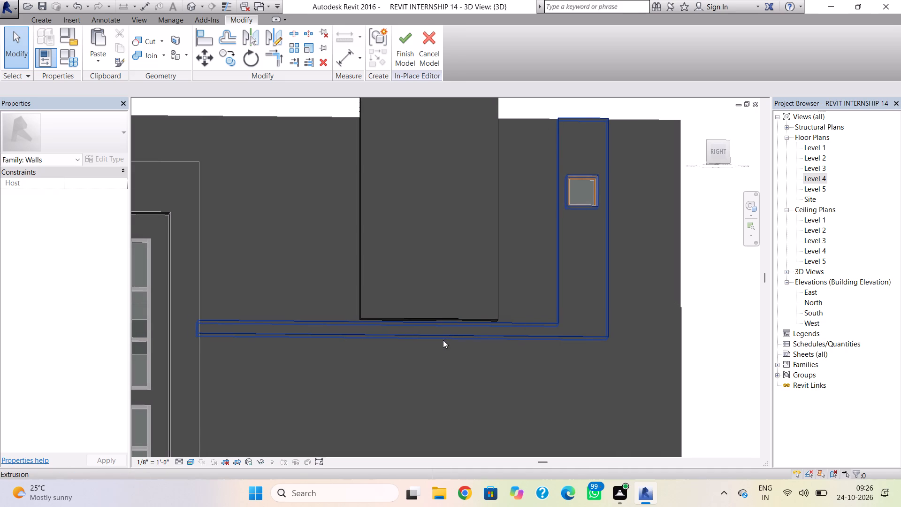
{"action": "left_click", "coordinate": [443, 340]}
{"action": "right_click_drag", "start_coordinate": [443, 340], "coordinate": [568, 457], "text": "shift"}
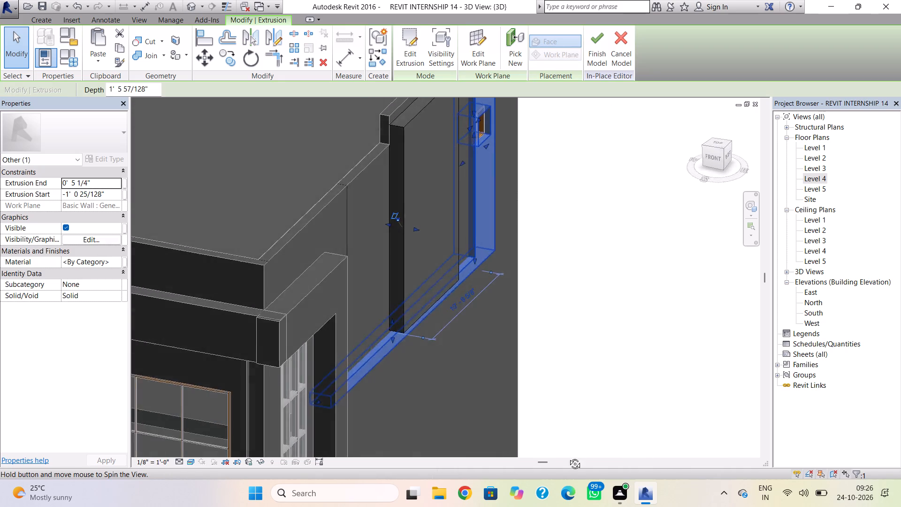
{"action": "right_click_drag", "start_coordinate": [568, 457], "coordinate": [566, 476], "text": "shift"}
{"action": "left_click", "coordinate": [418, 230]}
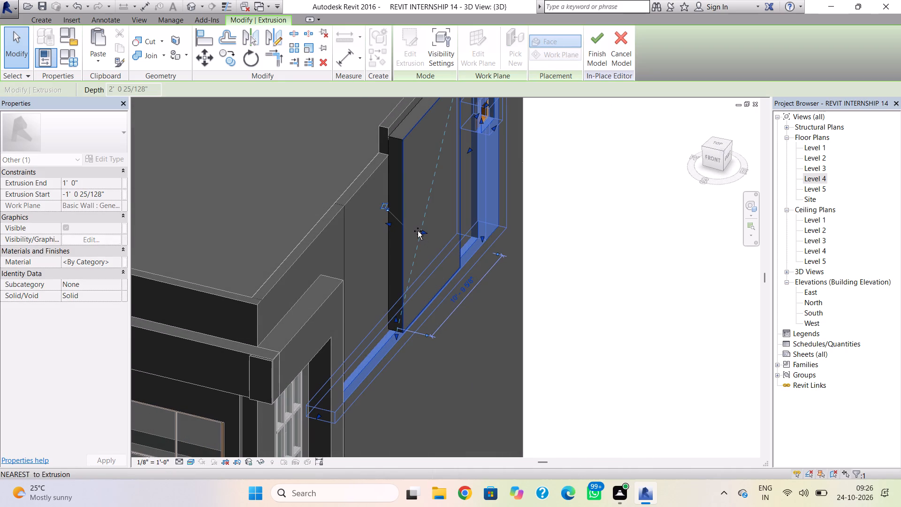
{"action": "left_click", "coordinate": [498, 346]}
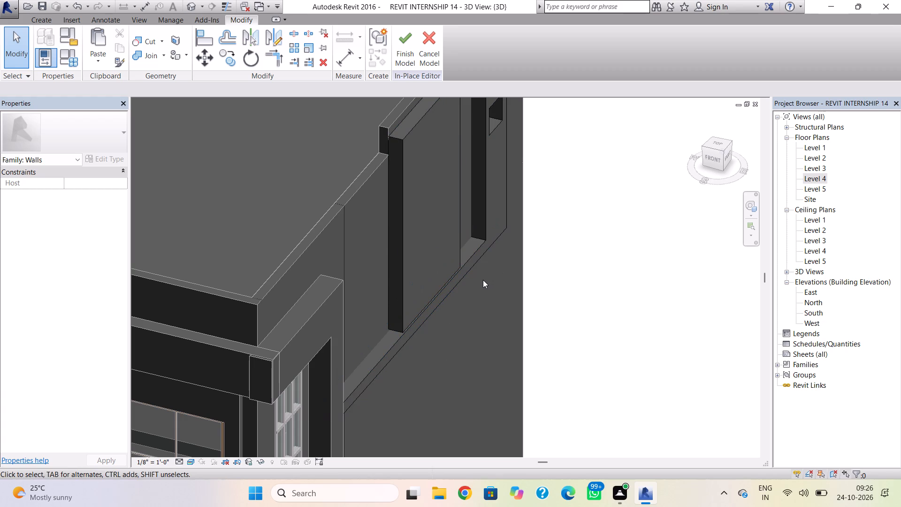
Extend the raised panel's bottom edge to meet the top edge of the L-shaped band's horizontal leg.
{"action": "right_click_drag", "start_coordinate": [345, 335], "coordinate": [286, 202], "text": "shift"}
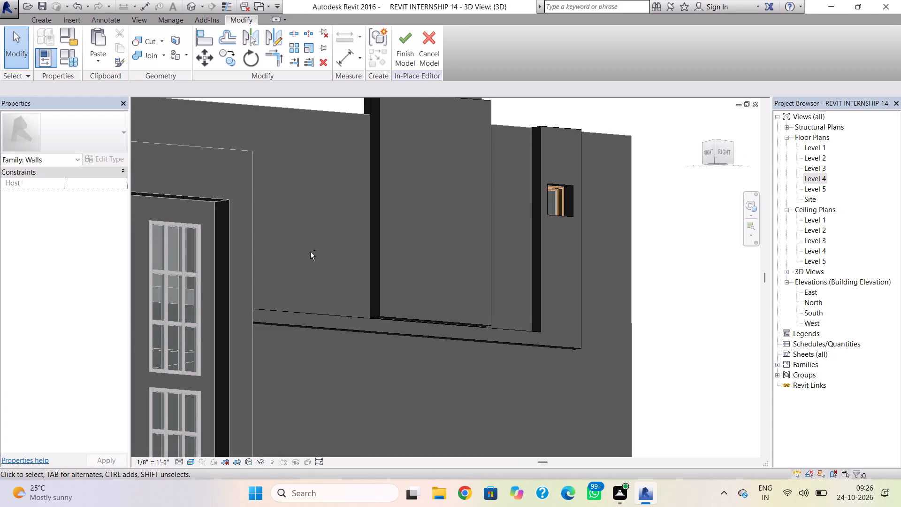
{"action": "right_click_drag", "start_coordinate": [419, 356], "coordinate": [333, 384], "text": "shift"}
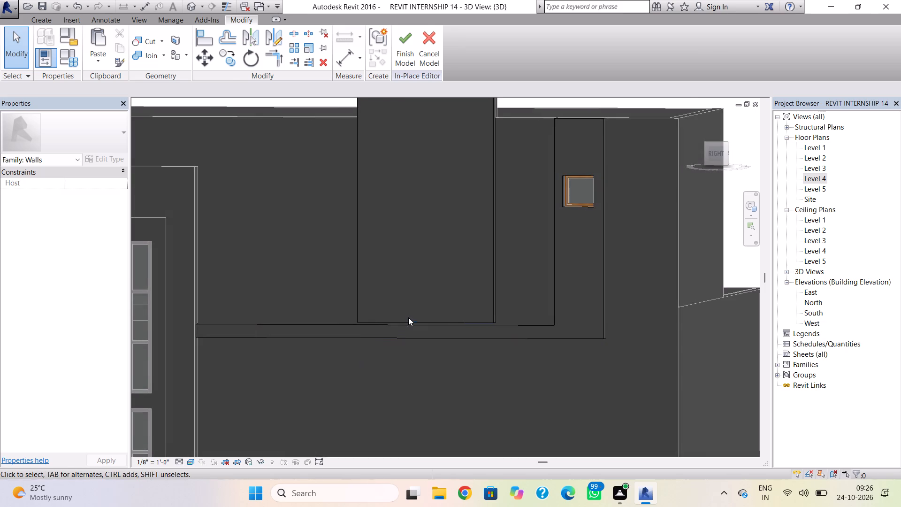
{"action": "left_click", "coordinate": [408, 318]}
{"action": "left_click_drag", "start_coordinate": [427, 325], "coordinate": [427, 330]}
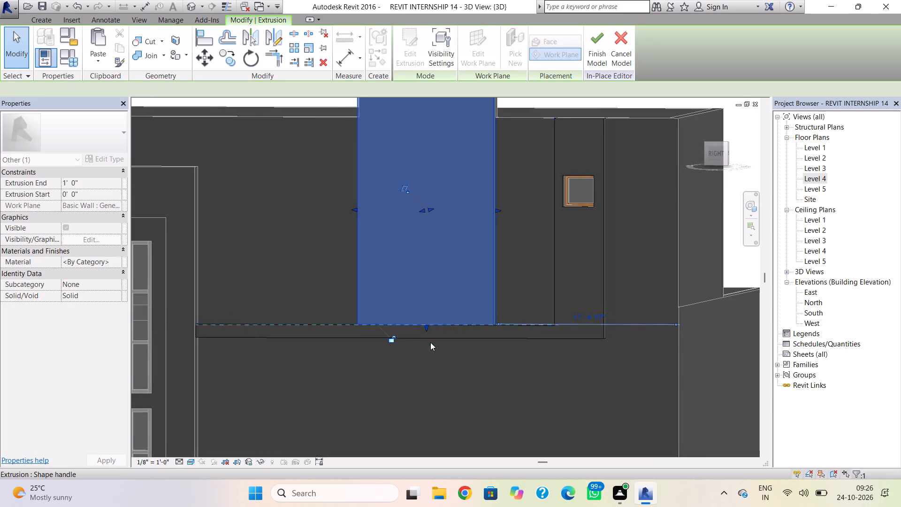
{"action": "left_click", "coordinate": [428, 380]}
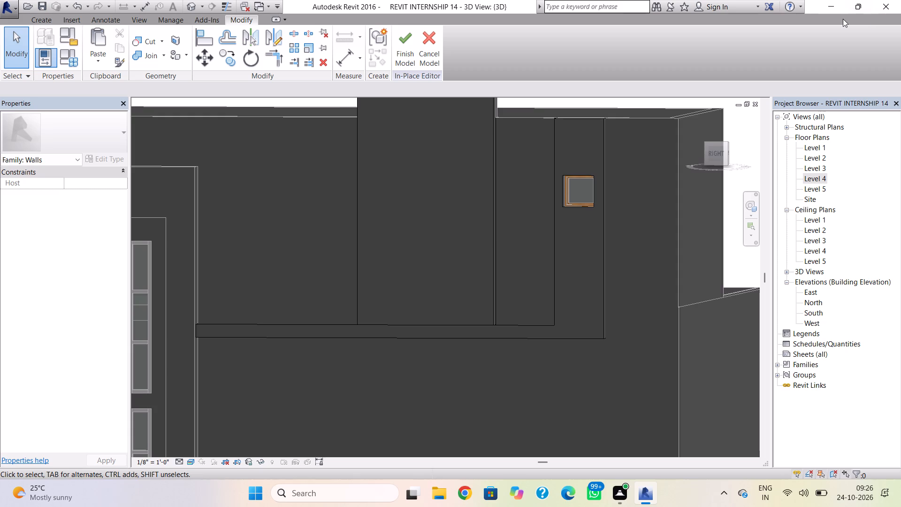
Finish the in-place wall model containing the raised panel and the L-shaped band.
{"action": "scroll", "coordinate": [900, 3], "scroll_direction": "down", "scroll_amount": 2}
{"action": "scroll", "coordinate": [485, 223], "scroll_direction": "down", "scroll_amount": 2}
{"action": "middle_click_drag", "start_coordinate": [485, 223], "coordinate": [489, 249]}
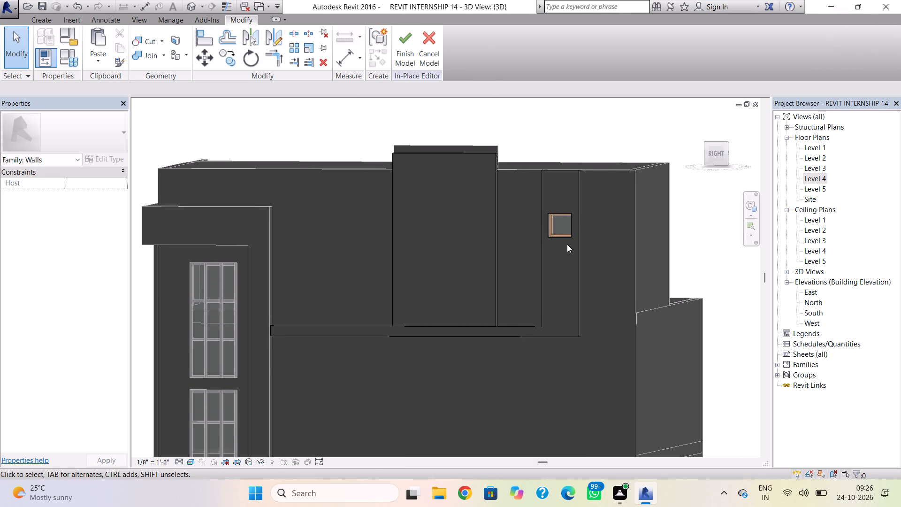
{"action": "left_click", "coordinate": [404, 44]}
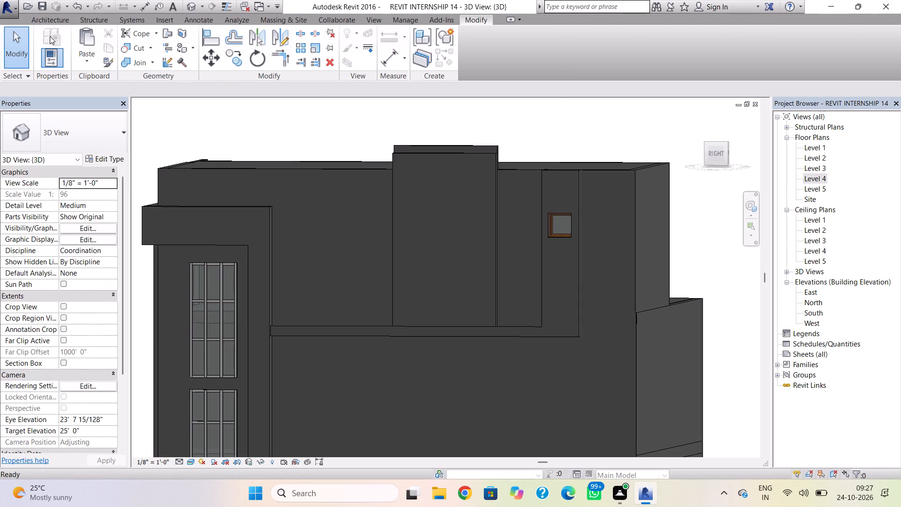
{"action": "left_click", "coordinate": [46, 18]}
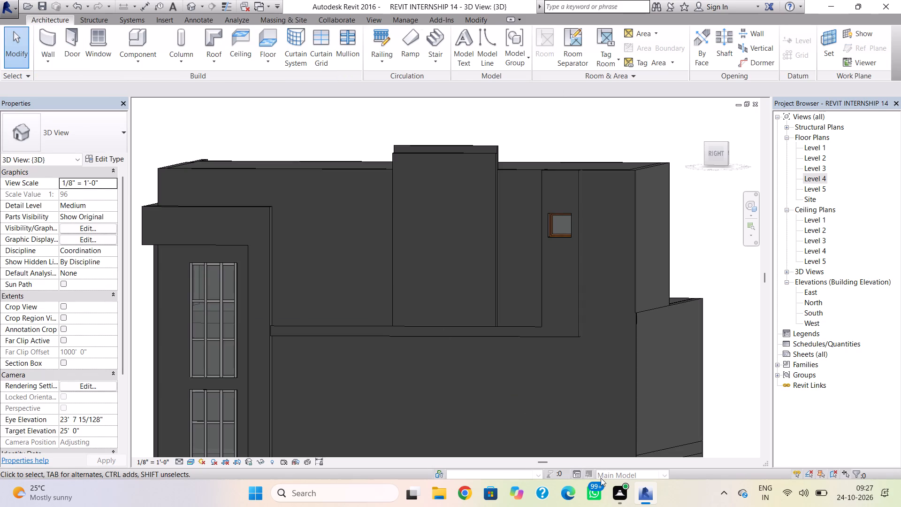
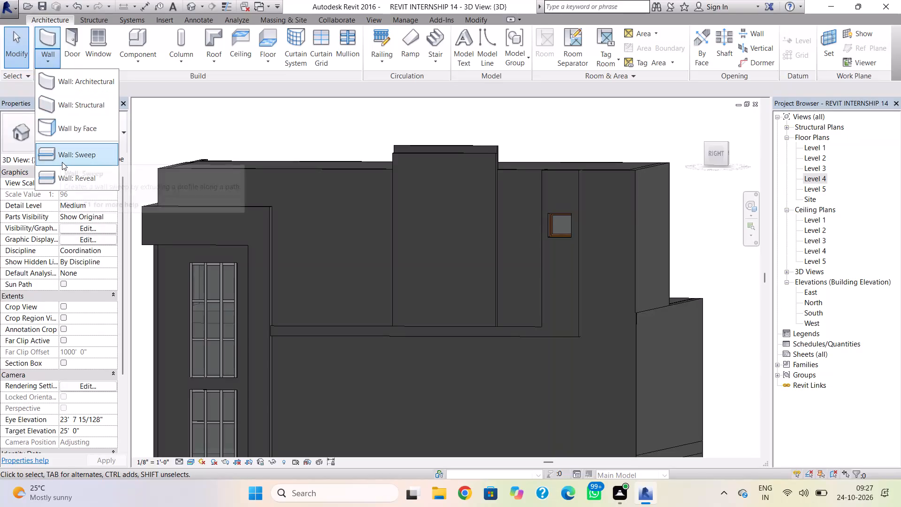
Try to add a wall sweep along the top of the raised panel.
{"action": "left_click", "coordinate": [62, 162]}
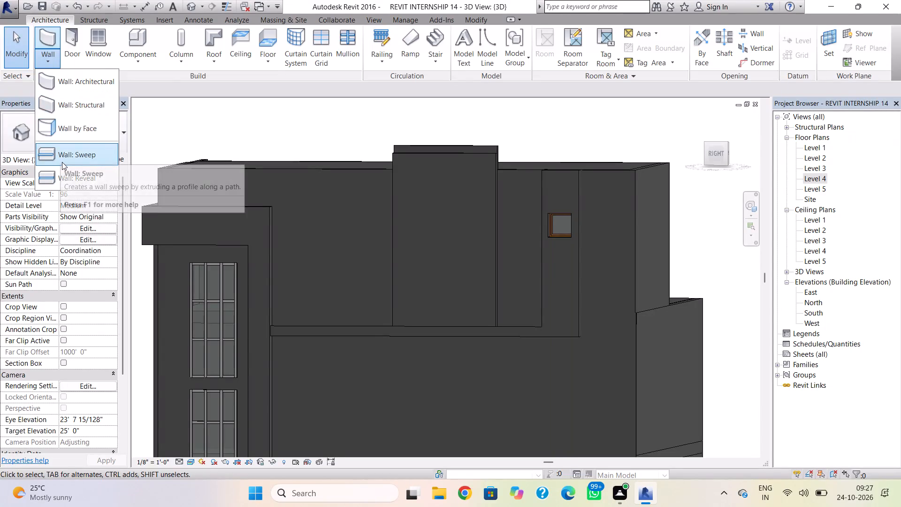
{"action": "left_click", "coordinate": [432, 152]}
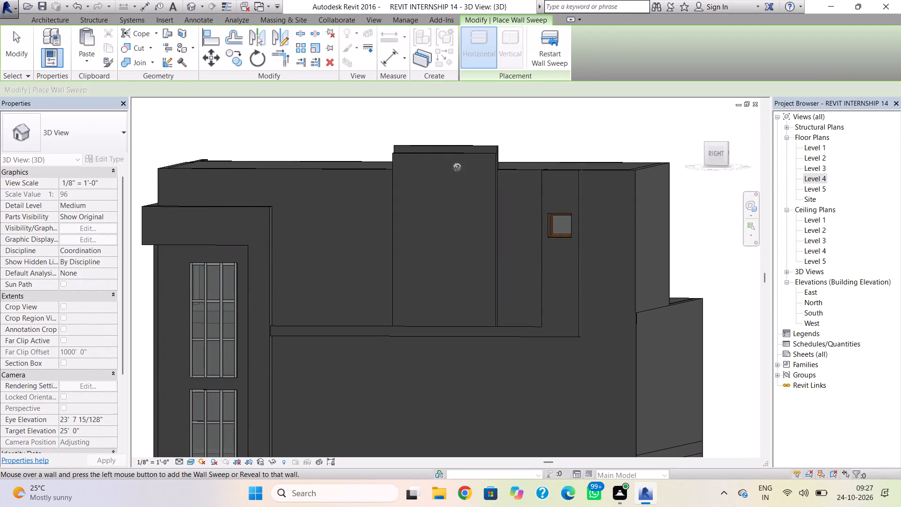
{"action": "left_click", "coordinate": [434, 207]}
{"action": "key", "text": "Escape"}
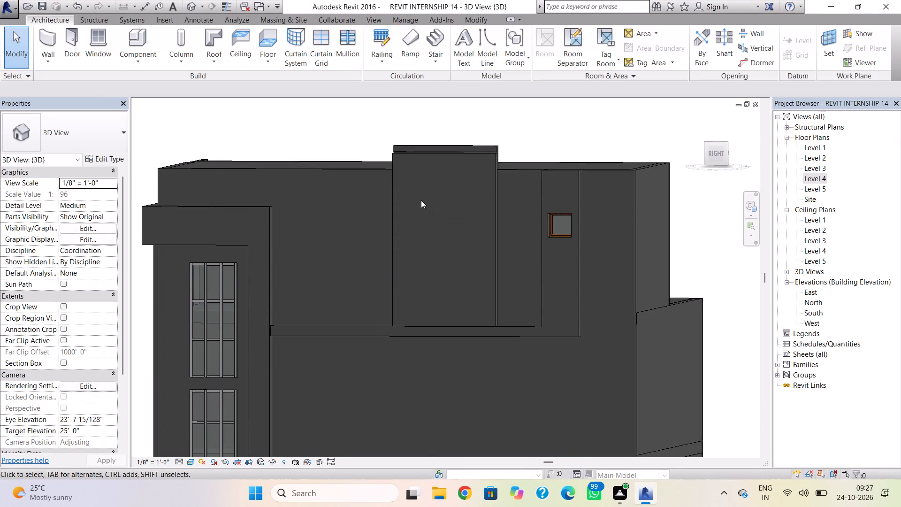
Raise the raised panel's top edge to meet the underside of the cornice sweep.
{"action": "scroll", "coordinate": [426, 156], "scroll_direction": "up", "scroll_amount": 7}
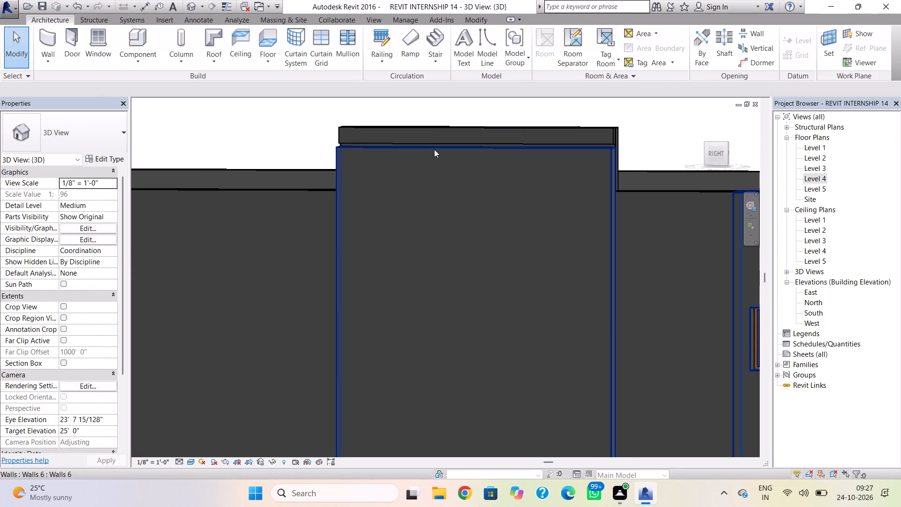
{"action": "left_click", "coordinate": [434, 149]}
{"action": "left_click", "coordinate": [475, 146]}
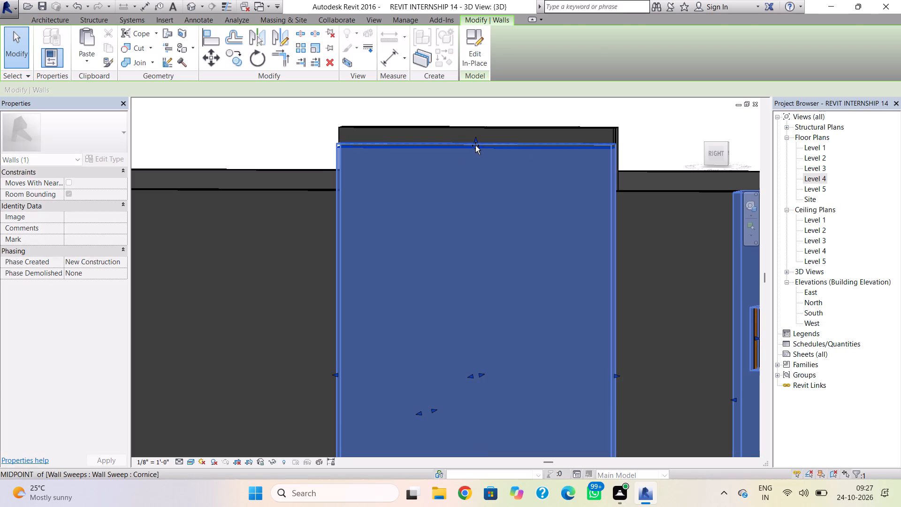
{"action": "left_click", "coordinate": [431, 193]}
{"action": "key", "text": "Escape"}
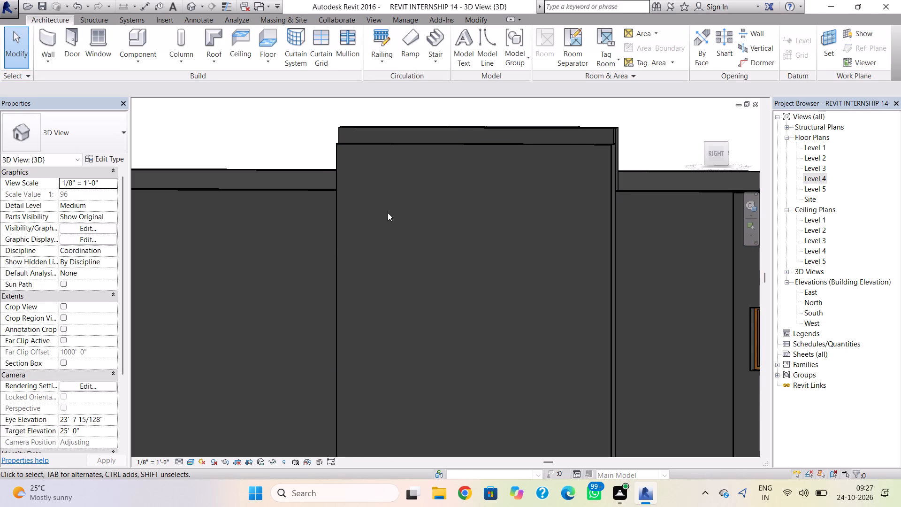
Adjust the raised panel's depth, moving its back face farther inward and its front face back toward the cornice's front.
{"action": "right_click_drag", "start_coordinate": [388, 213], "coordinate": [449, 229]}
{"action": "right_click_drag", "start_coordinate": [423, 234], "coordinate": [505, 241], "text": "shift"}
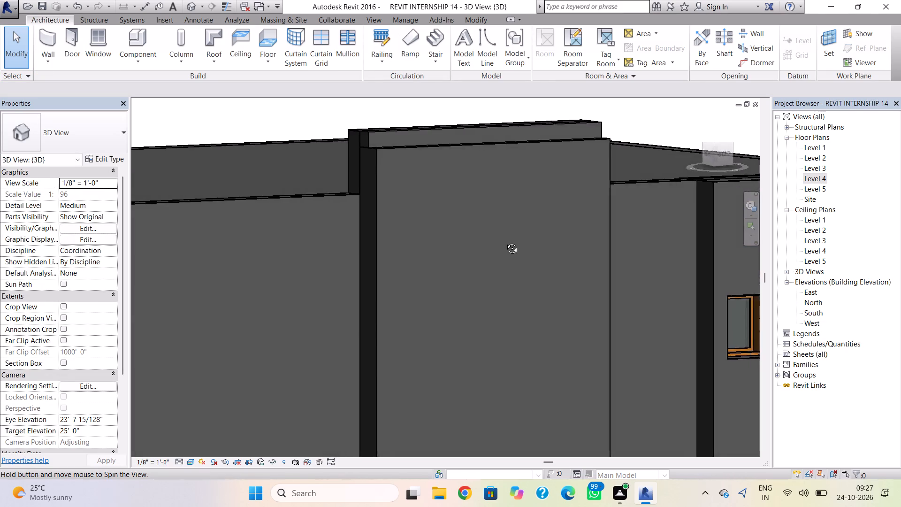
{"action": "right_click_drag", "start_coordinate": [505, 241], "coordinate": [528, 284], "text": "shift"}
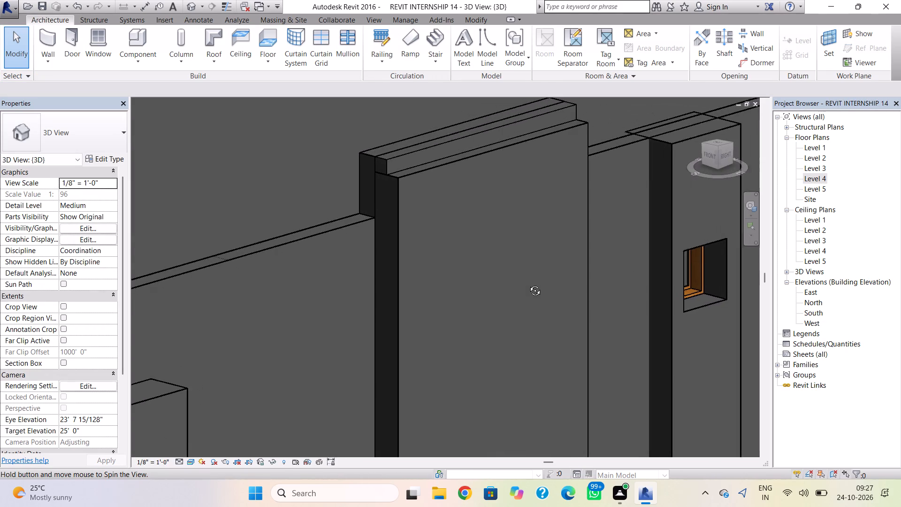
{"action": "right_click_drag", "start_coordinate": [528, 284], "coordinate": [527, 284], "text": "shift"}
{"action": "scroll", "coordinate": [528, 272], "scroll_direction": "down", "scroll_amount": 4}
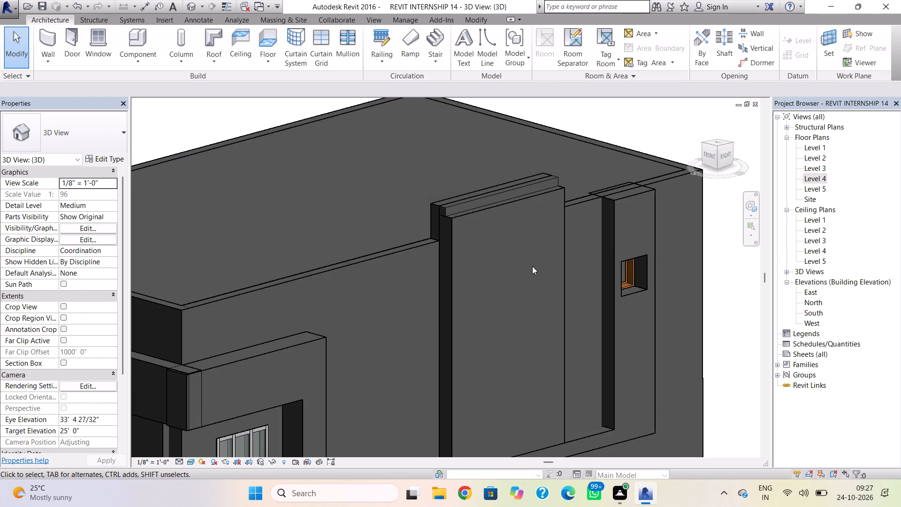
{"action": "left_click", "coordinate": [562, 252]}
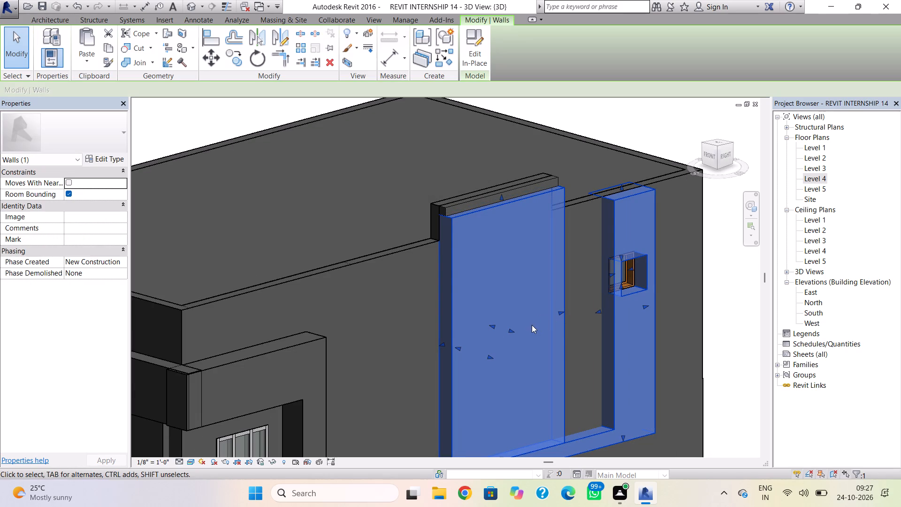
{"action": "right_click_drag", "start_coordinate": [530, 325], "coordinate": [579, 333], "text": "shift"}
{"action": "left_click_drag", "start_coordinate": [484, 322], "coordinate": [478, 324]}
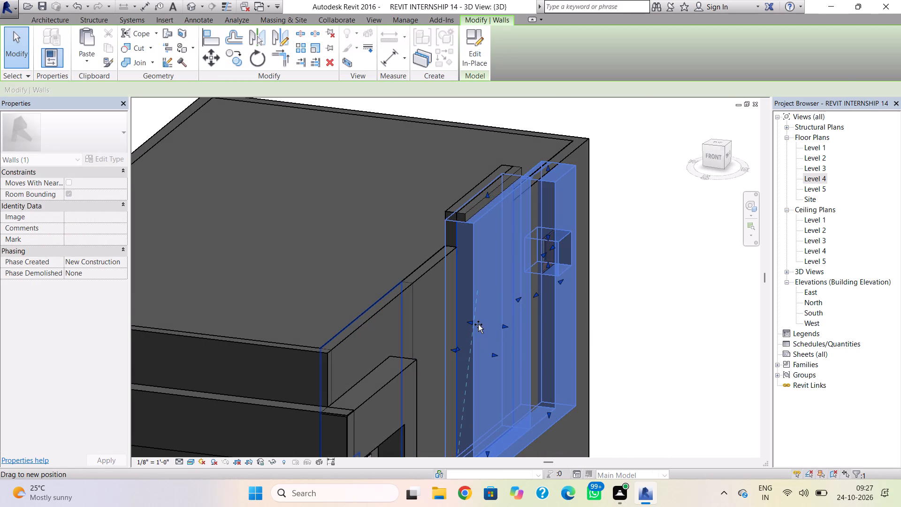
{"action": "left_click_drag", "start_coordinate": [478, 324], "coordinate": [476, 324]}
{"action": "left_click_drag", "start_coordinate": [505, 326], "coordinate": [499, 326]}
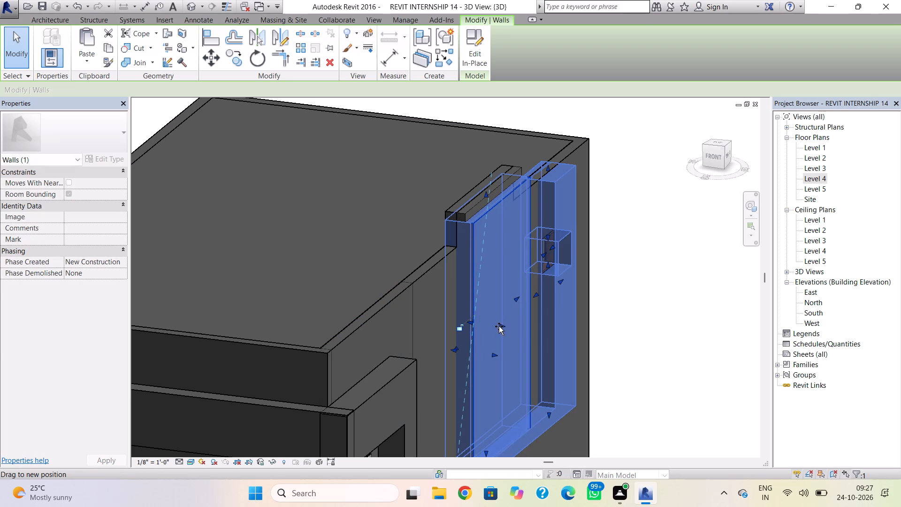
{"action": "left_click_drag", "start_coordinate": [499, 326], "coordinate": [496, 326]}
{"action": "left_click", "coordinate": [627, 313]}
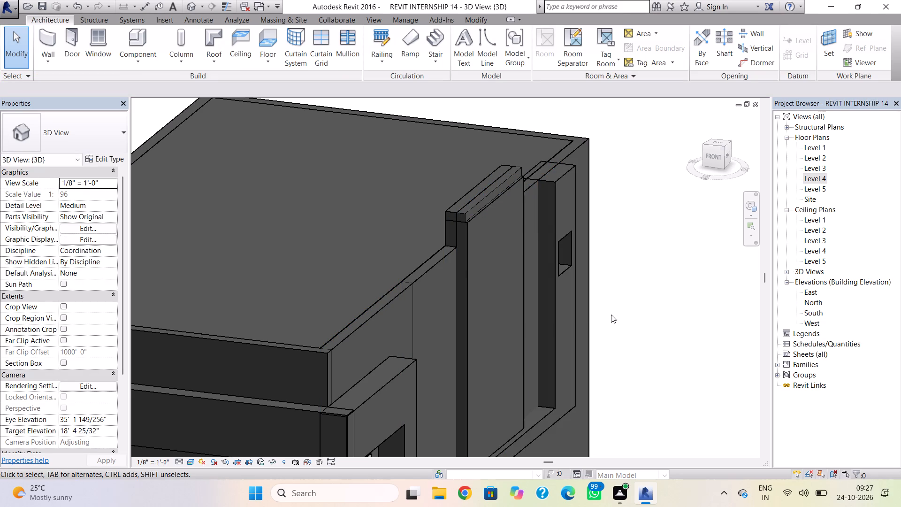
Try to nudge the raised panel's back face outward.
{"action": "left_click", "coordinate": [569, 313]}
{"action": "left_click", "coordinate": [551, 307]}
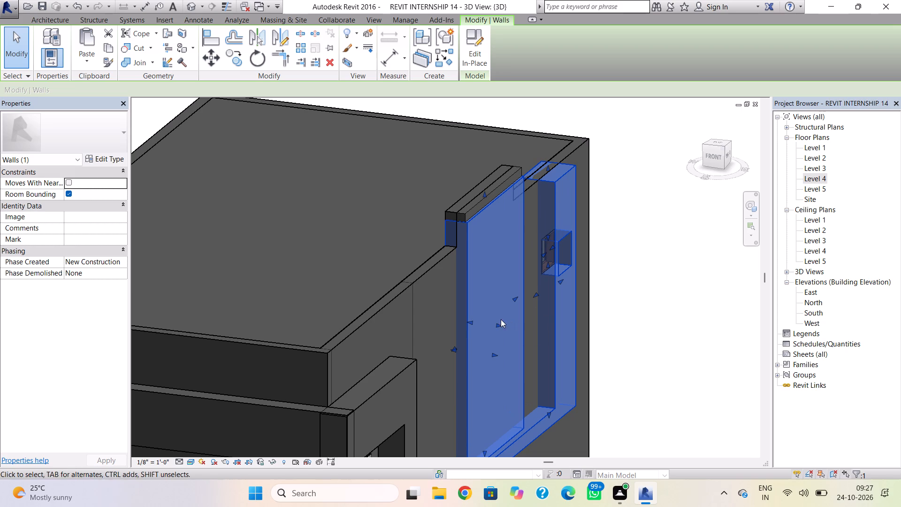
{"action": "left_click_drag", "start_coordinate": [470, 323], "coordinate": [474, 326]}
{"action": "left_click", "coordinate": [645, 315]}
Nudge the raised panel's bottom edge slightly upward above the L-shaped band's horizontal leg.
{"action": "left_click", "coordinate": [560, 323]}
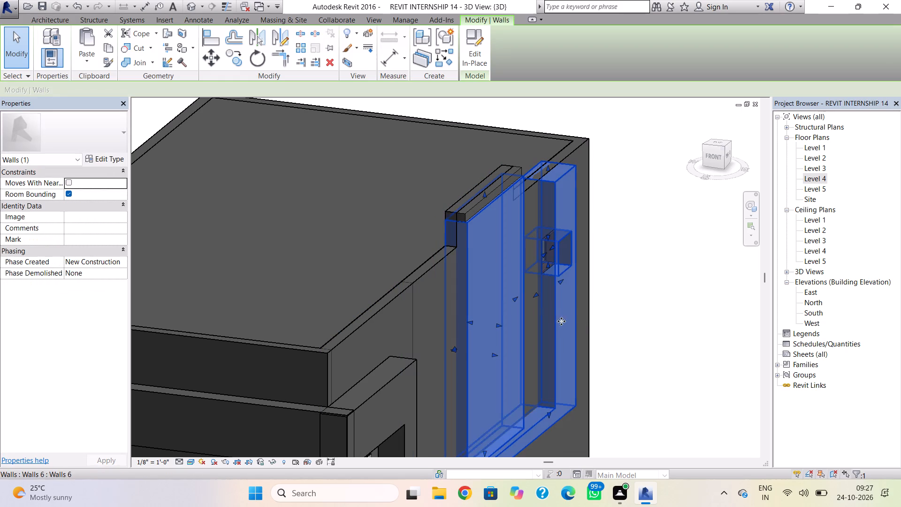
{"action": "scroll", "coordinate": [553, 260], "scroll_direction": "up", "scroll_amount": 3}
{"action": "scroll", "coordinate": [576, 295], "scroll_direction": "up", "scroll_amount": 3}
{"action": "scroll", "coordinate": [535, 319], "scroll_direction": "down", "scroll_amount": 5}
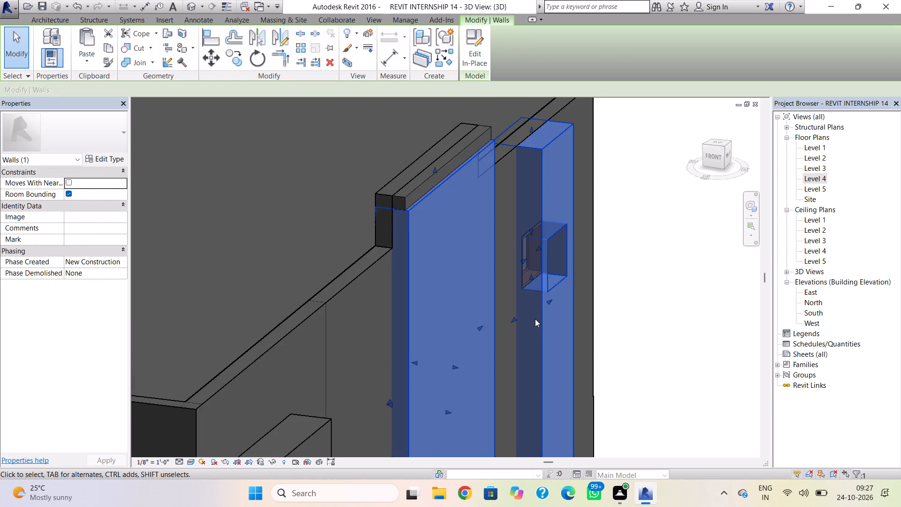
{"action": "scroll", "coordinate": [531, 313], "scroll_direction": "down", "scroll_amount": 4}
{"action": "middle_click_drag", "start_coordinate": [529, 310], "coordinate": [504, 197]}
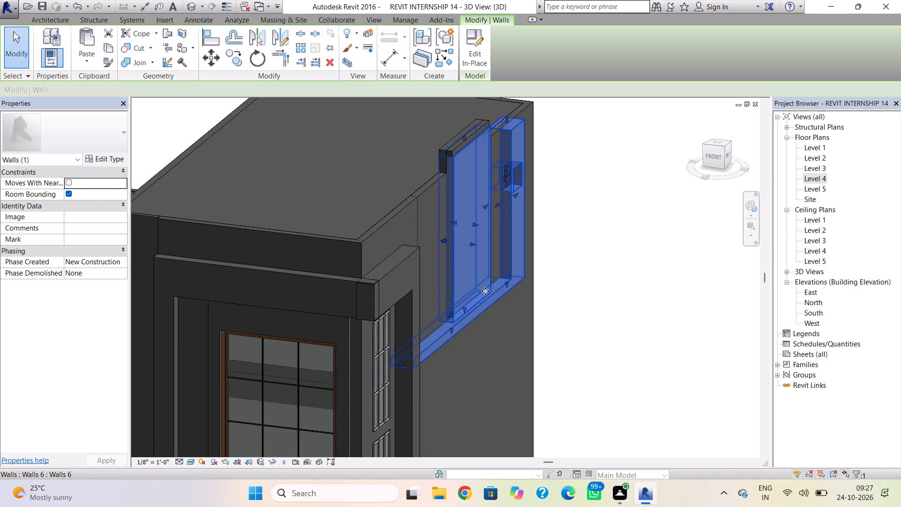
{"action": "right_click_drag", "start_coordinate": [498, 277], "coordinate": [531, 345], "text": "shift"}
{"action": "scroll", "coordinate": [508, 282], "scroll_direction": "up", "scroll_amount": 1, "text": "shift"}
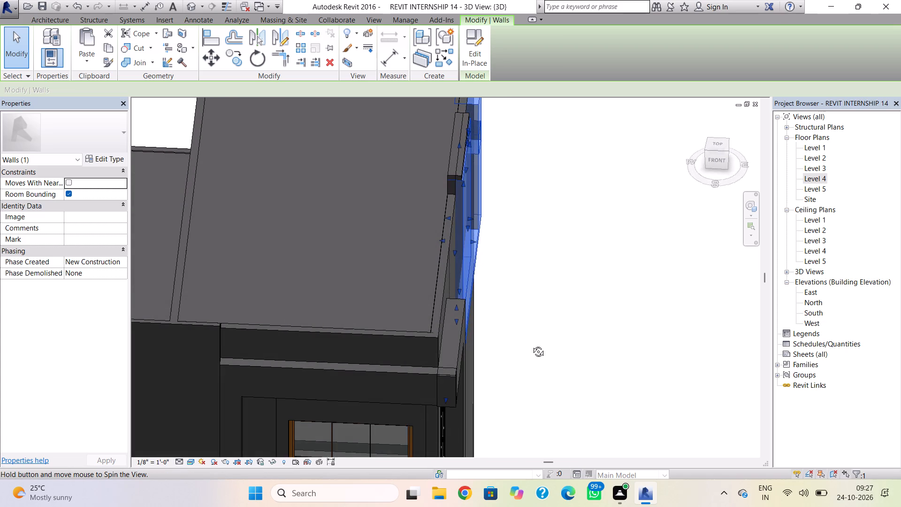
{"action": "right_click_drag", "start_coordinate": [531, 345], "coordinate": [530, 331], "text": "shift"}
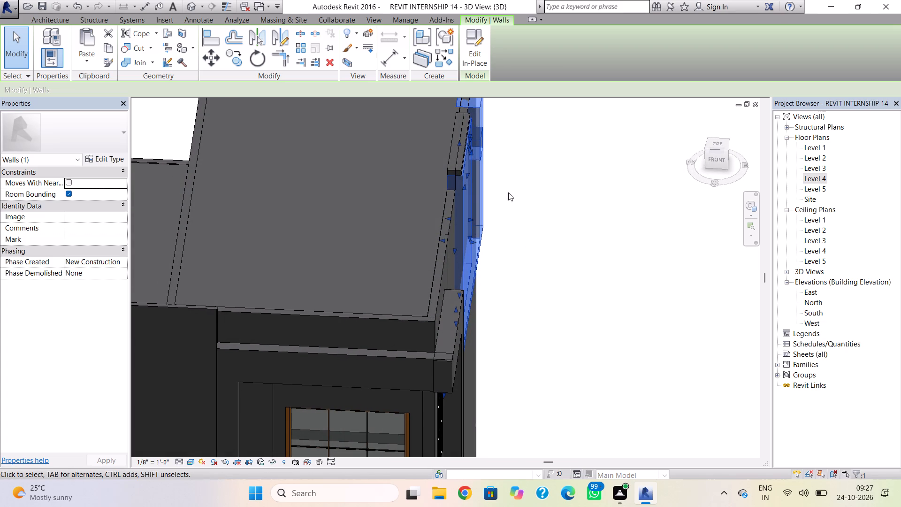
{"action": "right_click_drag", "start_coordinate": [496, 177], "coordinate": [375, 88], "text": "shift"}
{"action": "scroll", "coordinate": [564, 232], "scroll_direction": "up", "scroll_amount": 2}
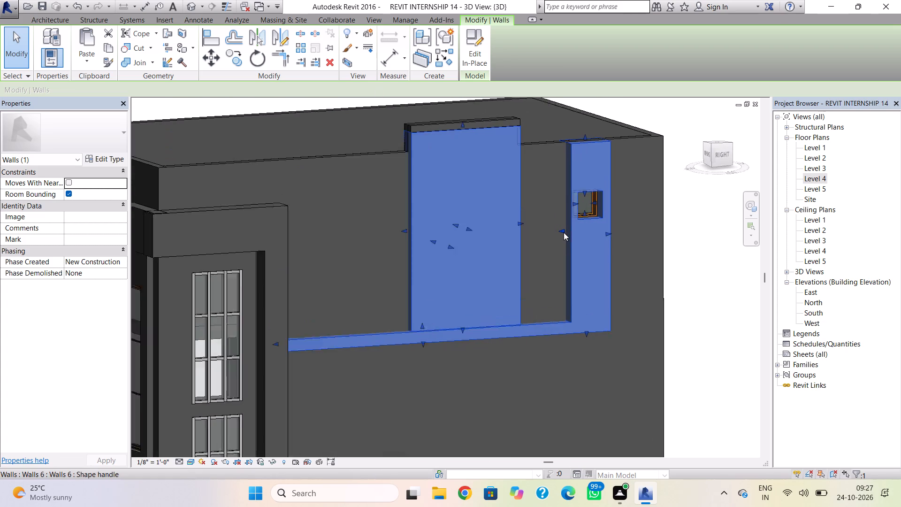
{"action": "scroll", "coordinate": [564, 232], "scroll_direction": "up", "scroll_amount": 1}
{"action": "left_click_drag", "start_coordinate": [430, 361], "coordinate": [432, 352]}
{"action": "left_click", "coordinate": [522, 325]}
Extend the raised panel's vertical edge nearest the building's front slightly toward the front corner.
{"action": "left_click", "coordinate": [576, 306]}
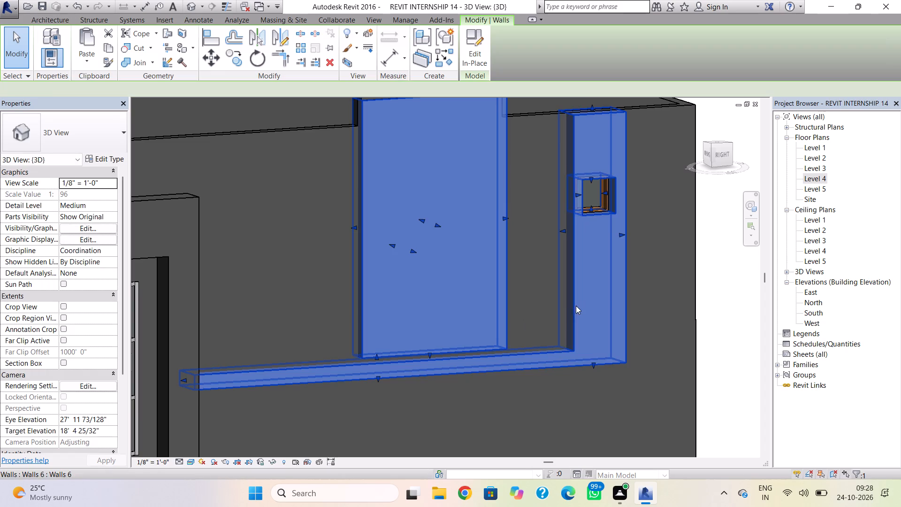
{"action": "right_click_drag", "start_coordinate": [565, 264], "coordinate": [608, 296], "text": "shift"}
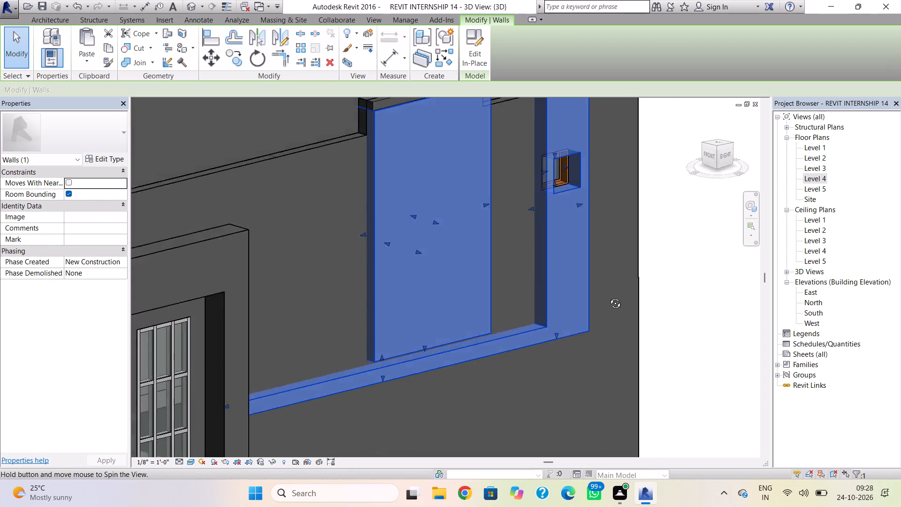
{"action": "right_click_drag", "start_coordinate": [608, 296], "coordinate": [638, 339], "text": "shift"}
{"action": "right_click_drag", "start_coordinate": [543, 193], "coordinate": [485, 155], "text": "shift"}
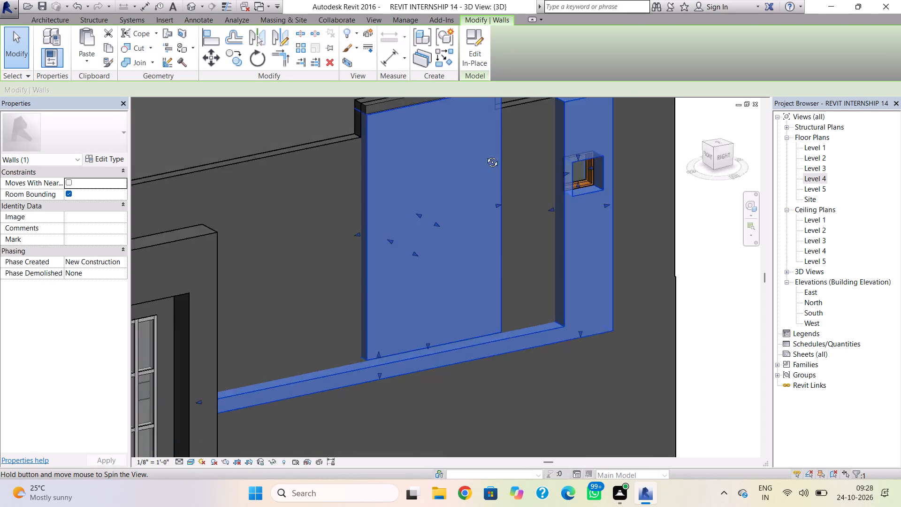
{"action": "right_click_drag", "start_coordinate": [485, 155], "coordinate": [541, 143], "text": "shift"}
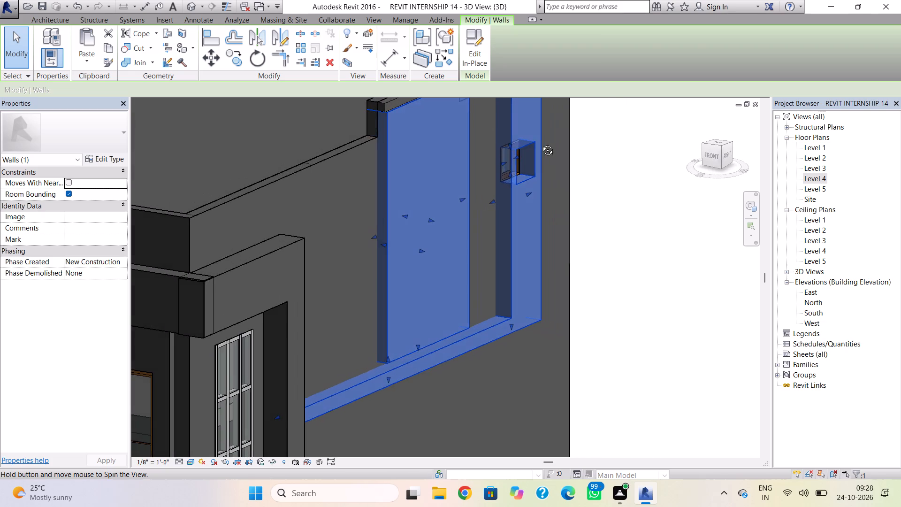
{"action": "right_click_drag", "start_coordinate": [541, 143], "coordinate": [571, 150], "text": "shift"}
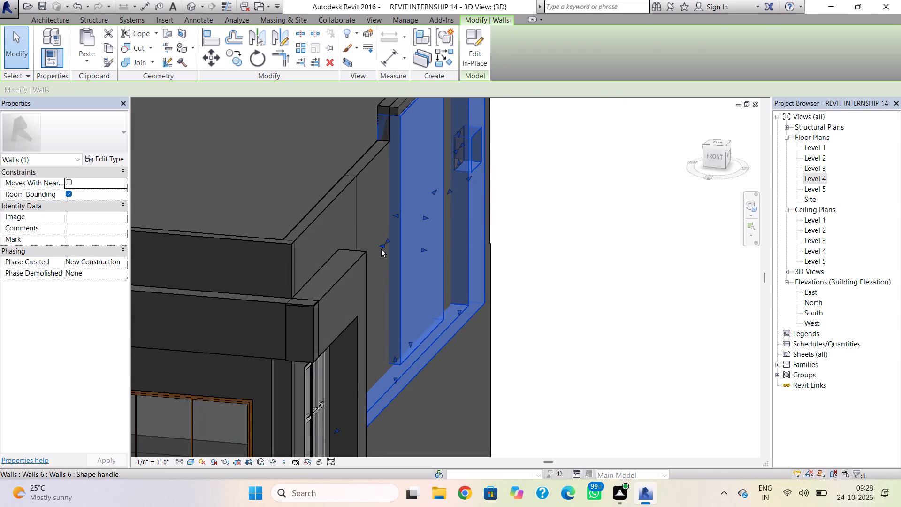
{"action": "left_click", "coordinate": [380, 247]}
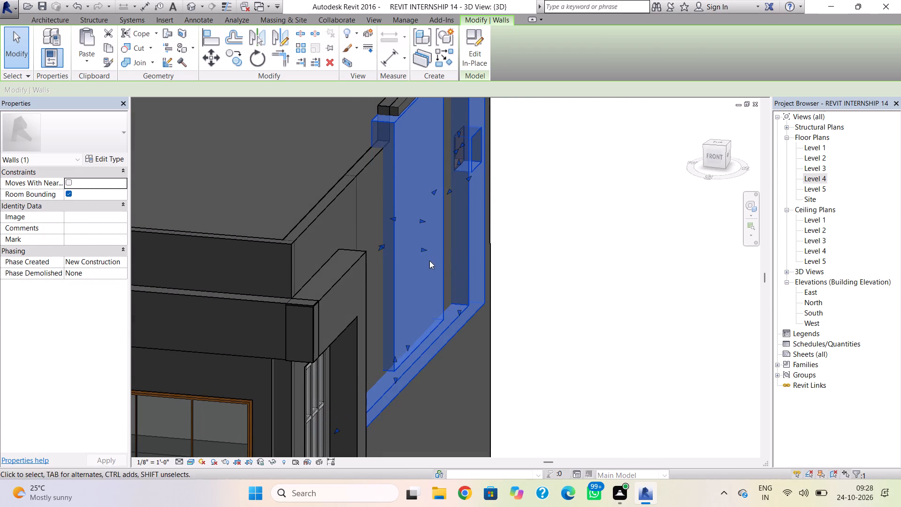
Extend the back faces of the raised panel and the L-shaped band farther into the side wall.
{"action": "right_click_drag", "start_coordinate": [433, 261], "coordinate": [258, 200], "text": "shift"}
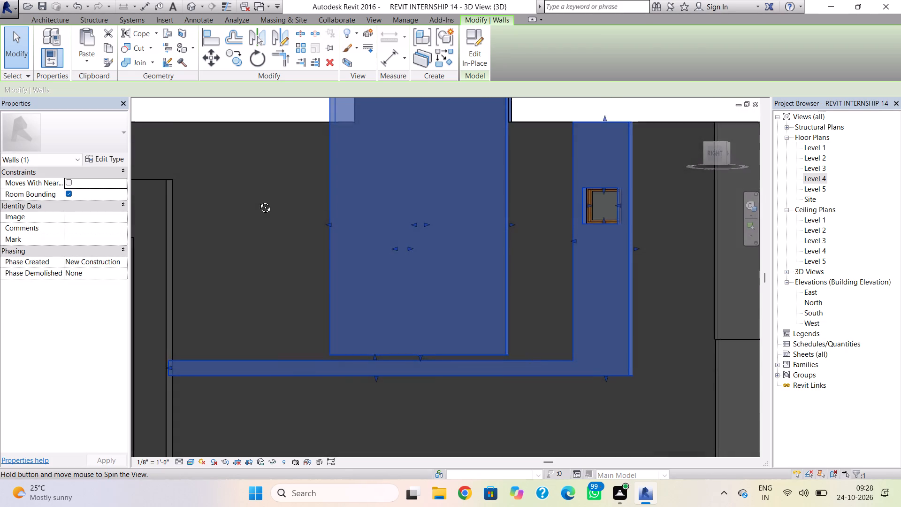
{"action": "right_click_drag", "start_coordinate": [258, 200], "coordinate": [448, 269], "text": "shift"}
{"action": "left_click_drag", "start_coordinate": [391, 219], "coordinate": [384, 219]}
{"action": "scroll", "coordinate": [381, 247], "scroll_direction": "up", "scroll_amount": 4}
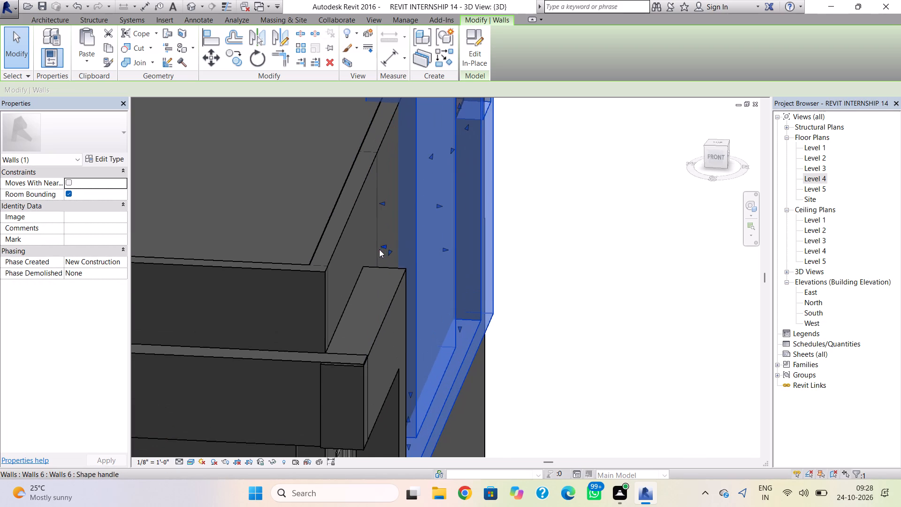
{"action": "left_click_drag", "start_coordinate": [384, 246], "coordinate": [379, 244]}
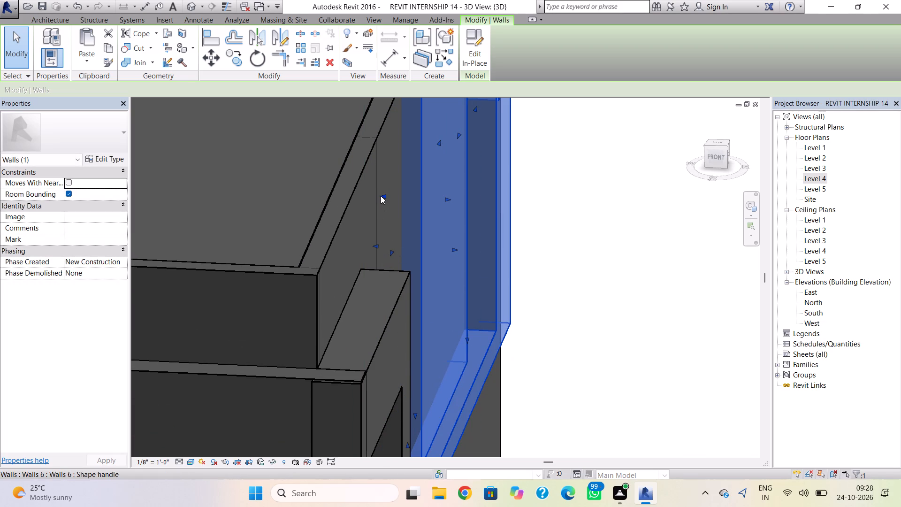
{"action": "left_click_drag", "start_coordinate": [381, 196], "coordinate": [376, 197]}
{"action": "scroll", "coordinate": [469, 234], "scroll_direction": "down", "scroll_amount": 5}
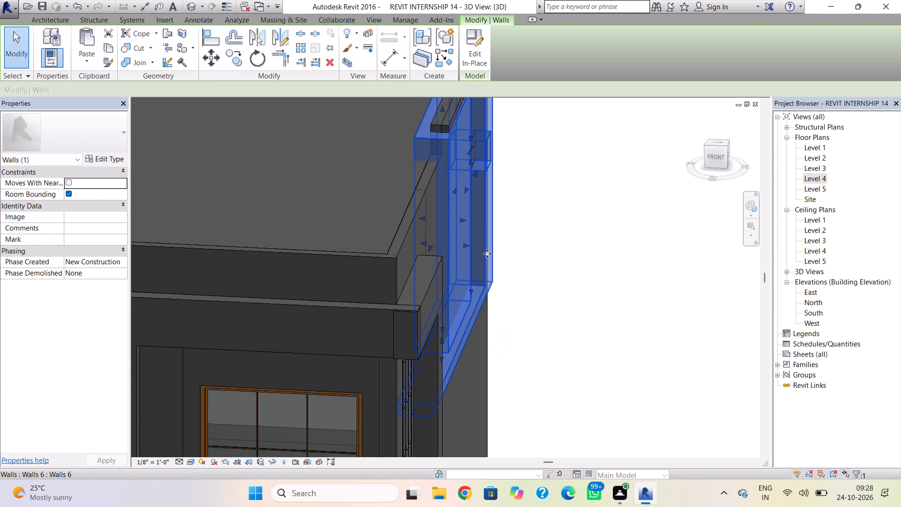
{"action": "key", "text": "Escape"}
Pull the back faces of the raised panel and the L-shaped band outward to reduce how far they extend behind the side wall.
{"action": "right_click_drag", "start_coordinate": [568, 228], "coordinate": [489, 179], "text": "shift"}
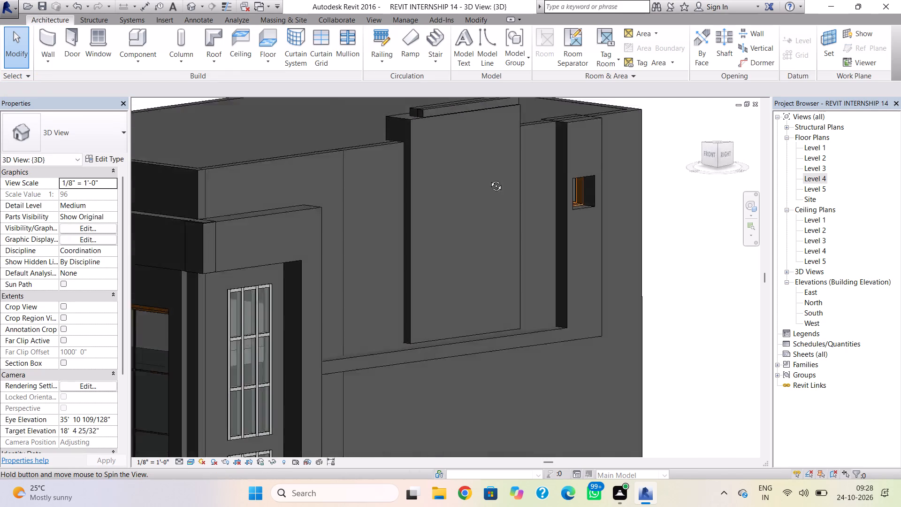
{"action": "right_click_drag", "start_coordinate": [489, 179], "coordinate": [571, 217], "text": "shift"}
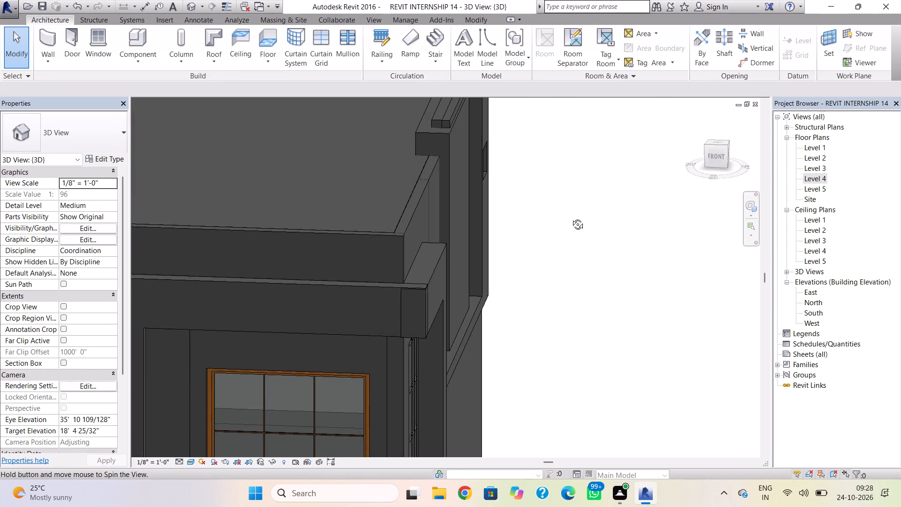
{"action": "right_click_drag", "start_coordinate": [571, 217], "coordinate": [538, 242], "text": "shift"}
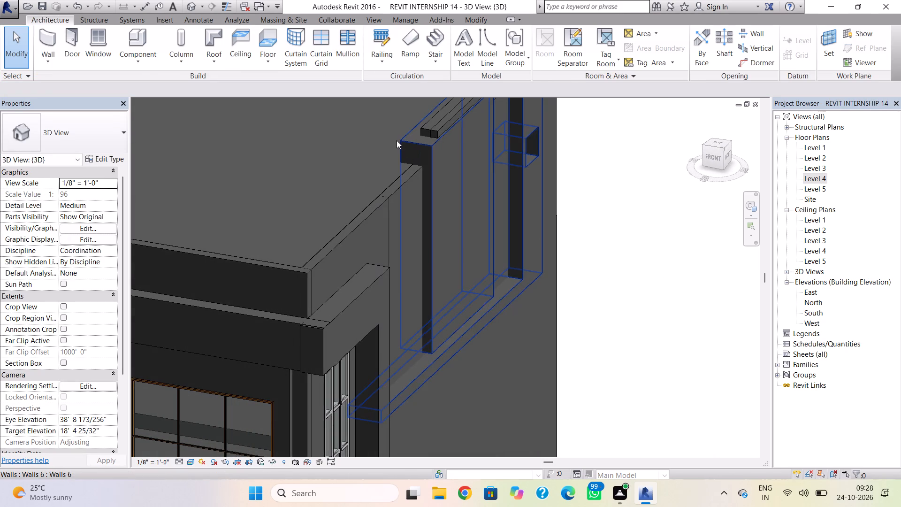
{"action": "left_click", "coordinate": [399, 140]}
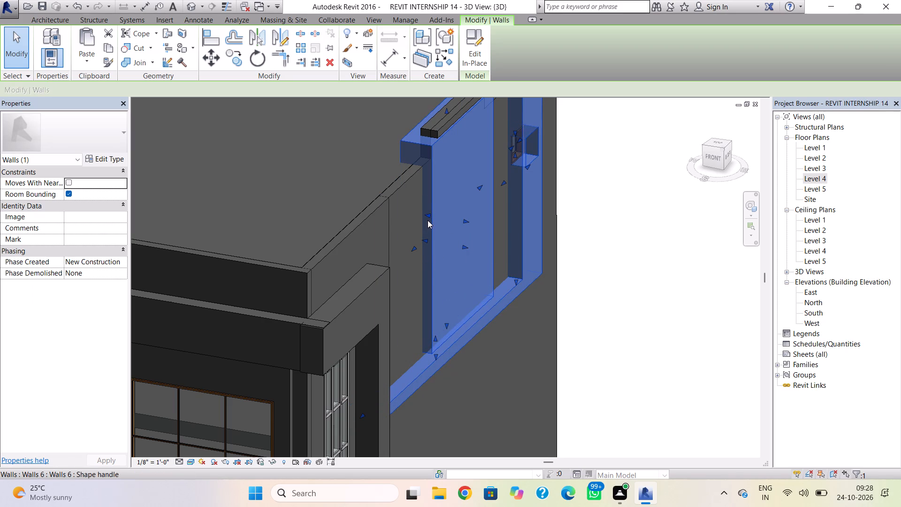
{"action": "left_click_drag", "start_coordinate": [424, 239], "coordinate": [435, 245]}
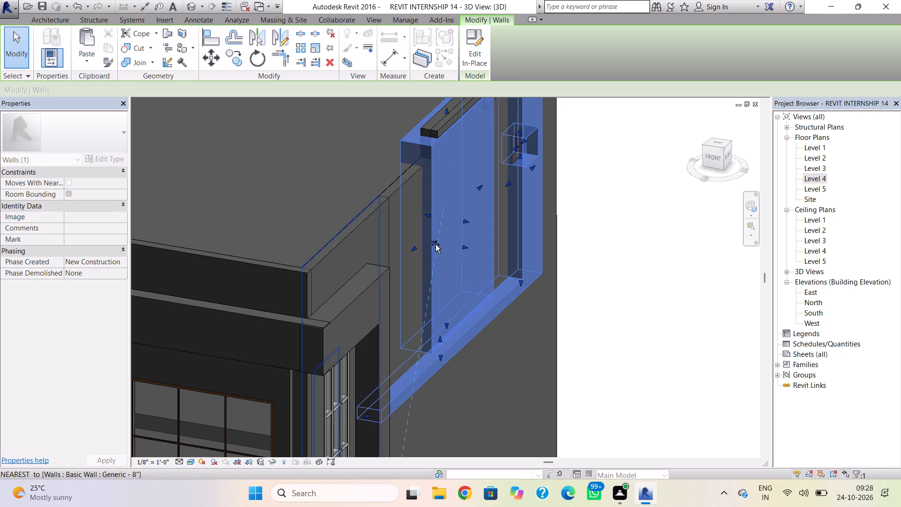
{"action": "left_click_drag", "start_coordinate": [435, 245], "coordinate": [438, 245]}
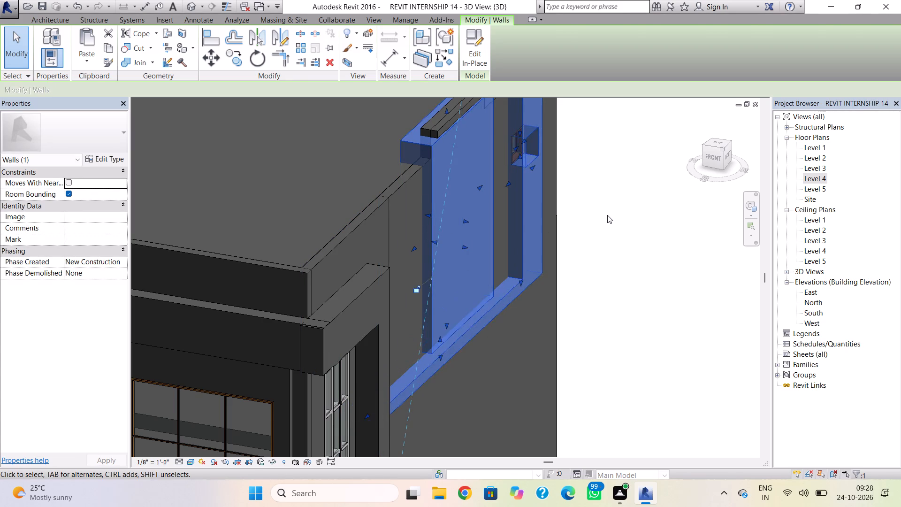
{"action": "left_click", "coordinate": [608, 215]}
{"action": "left_click", "coordinate": [434, 257]}
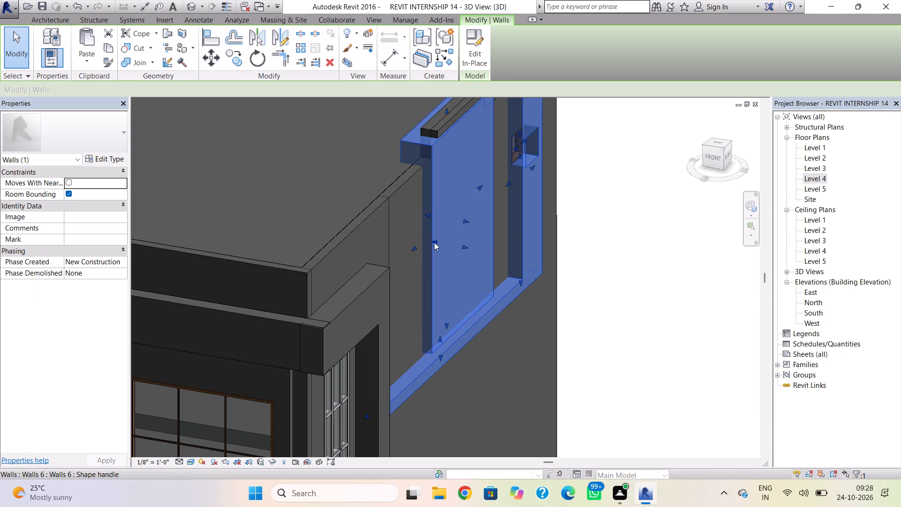
{"action": "left_click", "coordinate": [427, 213]}
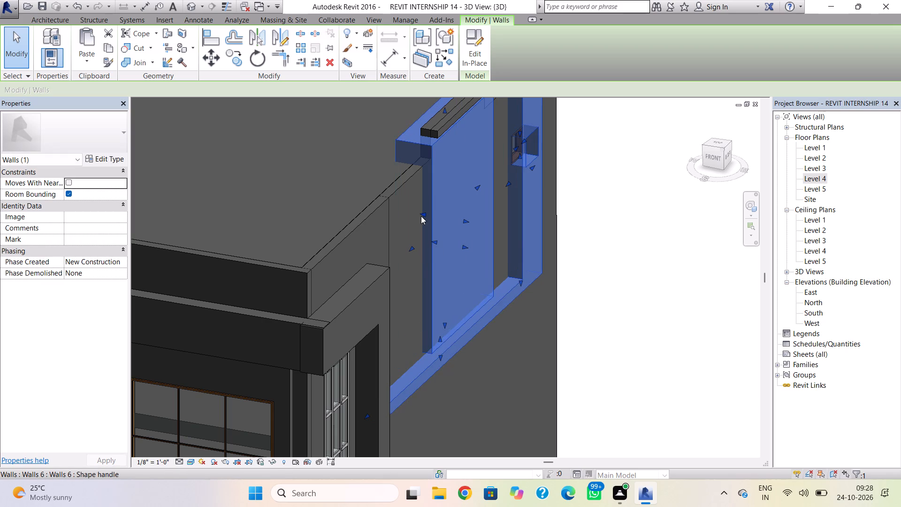
{"action": "left_click_drag", "start_coordinate": [423, 214], "coordinate": [445, 221]}
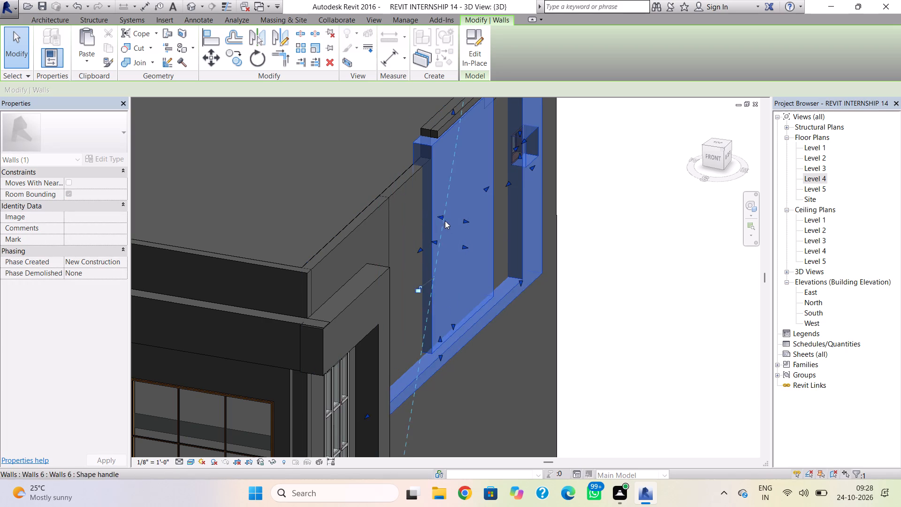
{"action": "left_click", "coordinate": [623, 231]}
{"action": "left_click", "coordinate": [525, 219]}
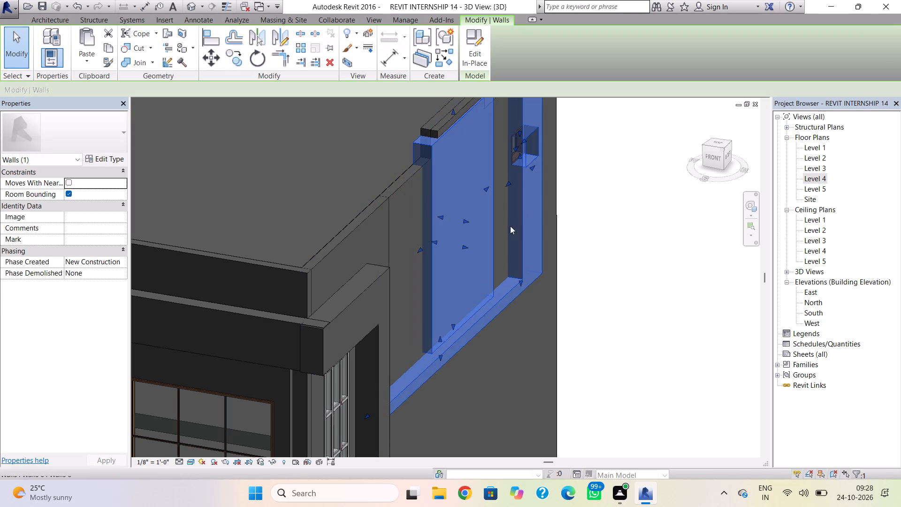
{"action": "left_click_drag", "start_coordinate": [435, 240], "coordinate": [447, 247]}
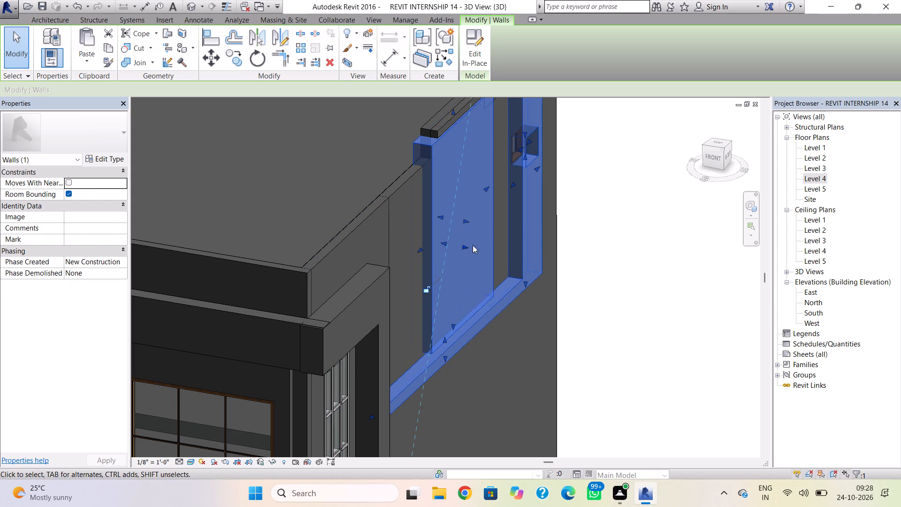
Push the L-shaped band's outer face inward so it projects only slightly from the side wall.
{"action": "left_click_drag", "start_coordinate": [468, 245], "coordinate": [456, 238]}
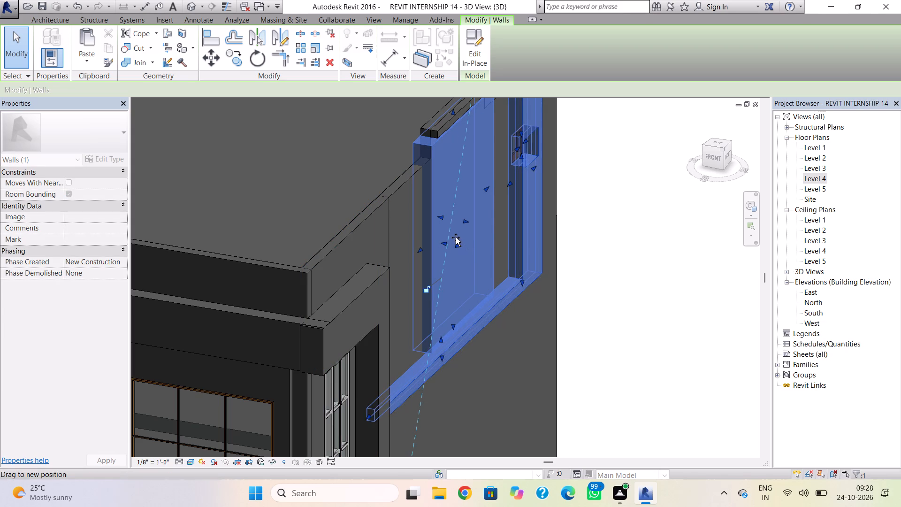
{"action": "left_click_drag", "start_coordinate": [456, 238], "coordinate": [454, 236]}
{"action": "left_click", "coordinate": [527, 233]}
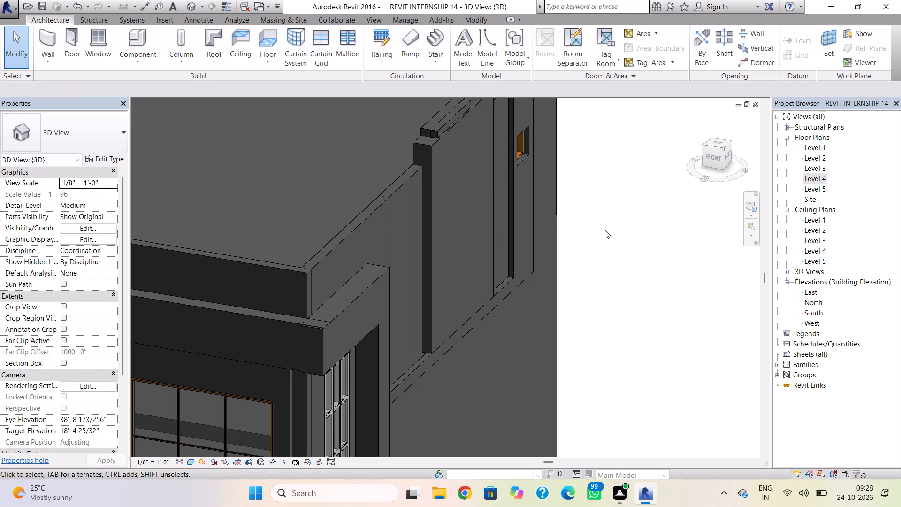
{"action": "key", "text": "Escape"}
Pull in the raised panel's vertical edge nearest the building's front to line up with the end of the cornice above.
{"action": "scroll", "coordinate": [596, 224], "scroll_direction": "down", "scroll_amount": 3}
{"action": "right_click_drag", "start_coordinate": [597, 224], "coordinate": [475, 132], "text": "shift"}
{"action": "left_click", "coordinate": [474, 149]}
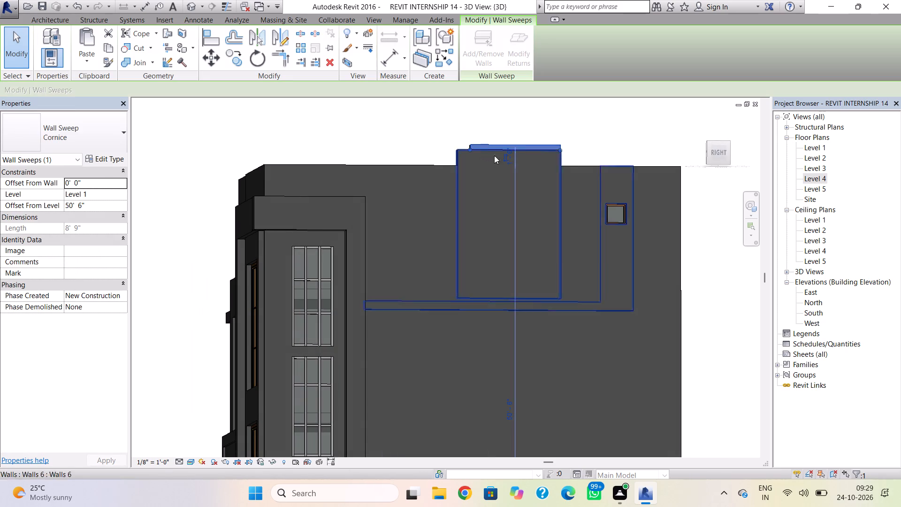
{"action": "left_click", "coordinate": [461, 239]}
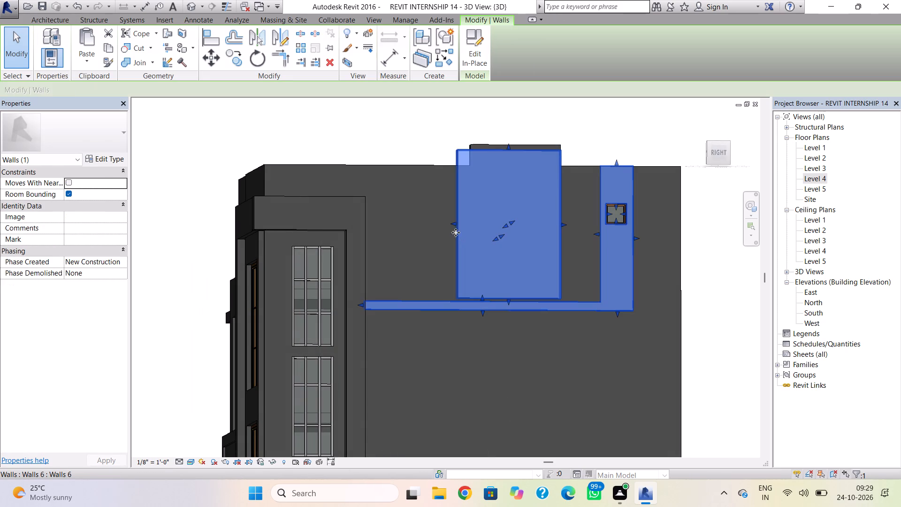
{"action": "left_click_drag", "start_coordinate": [451, 219], "coordinate": [470, 215]}
{"action": "left_click", "coordinate": [438, 234]}
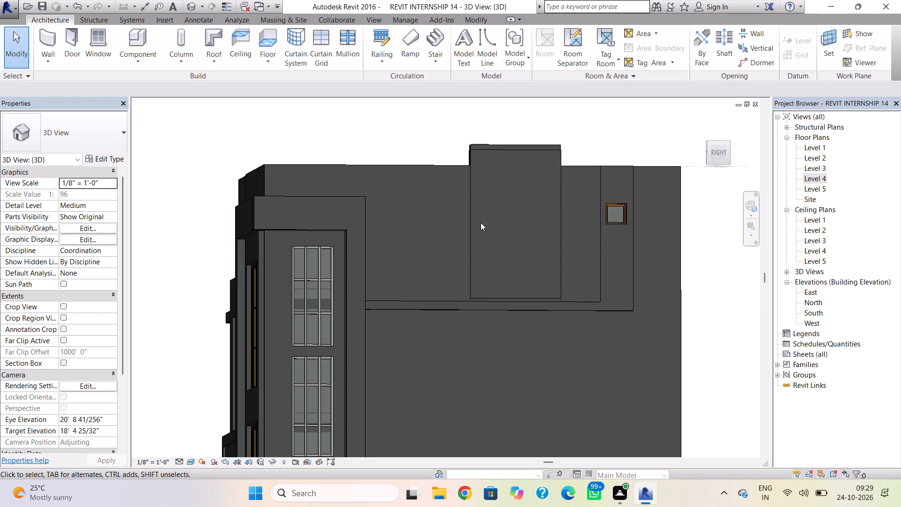
Lower the raised panel's bottom edge to meet the top of the L-shaped band's horizontal leg.
{"action": "scroll", "coordinate": [491, 198], "scroll_direction": "up", "scroll_amount": 3}
{"action": "right_click_drag", "start_coordinate": [491, 200], "coordinate": [477, 236], "text": "shift"}
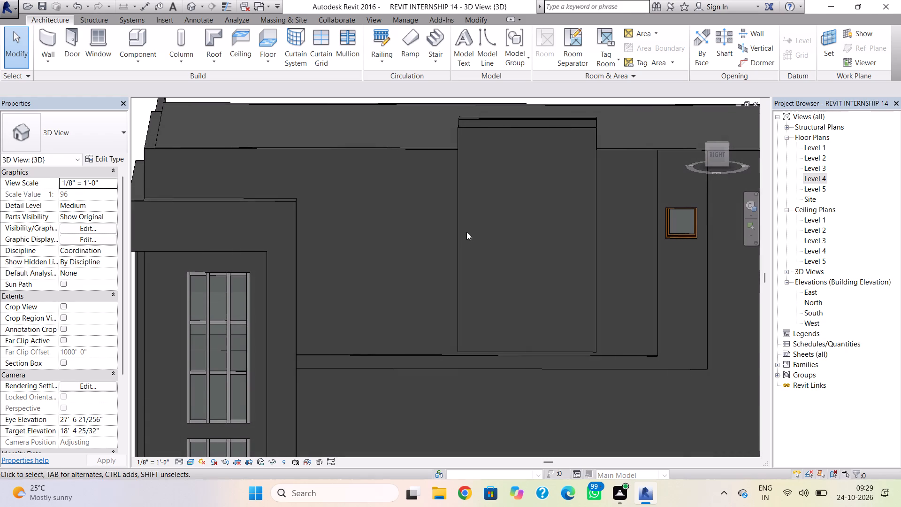
{"action": "key", "text": "grave"}
{"action": "left_click", "coordinate": [562, 346]}
{"action": "left_click", "coordinate": [560, 347]}
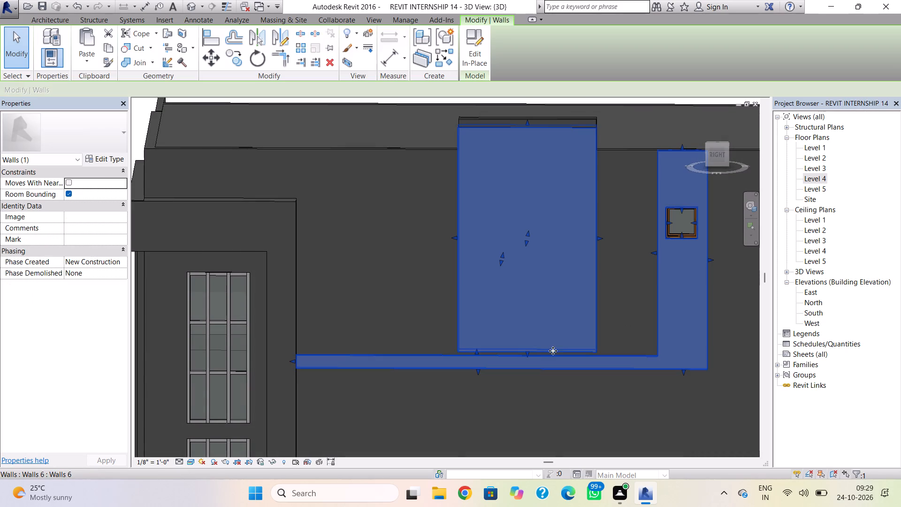
{"action": "left_click", "coordinate": [527, 354]}
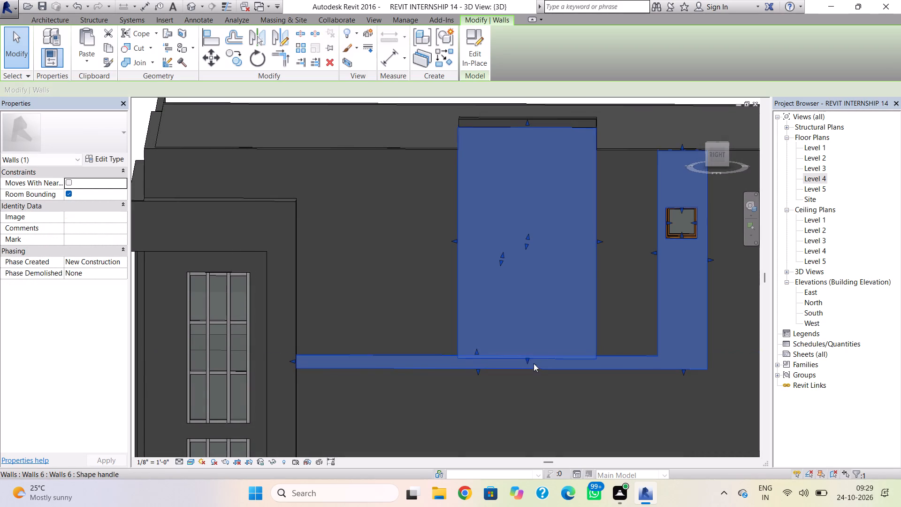
{"action": "left_click_drag", "start_coordinate": [530, 364], "coordinate": [531, 352]}
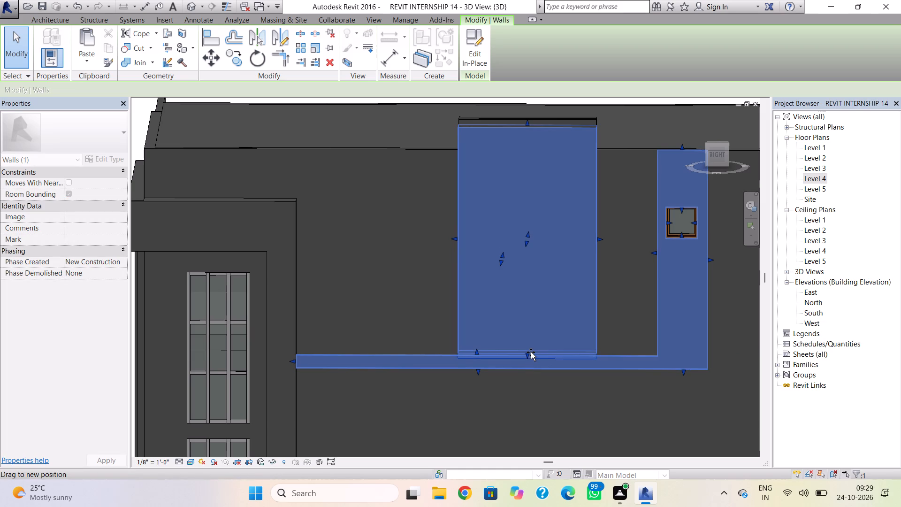
{"action": "left_click_drag", "start_coordinate": [531, 352], "coordinate": [531, 354]}
{"action": "scroll", "coordinate": [572, 325], "scroll_direction": "up", "scroll_amount": 2}
{"action": "scroll", "coordinate": [572, 325], "scroll_direction": "down", "scroll_amount": 3}
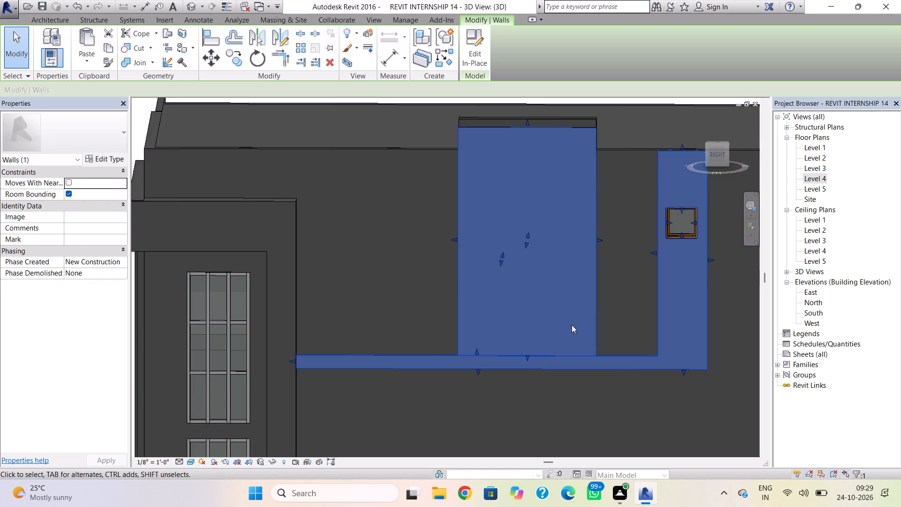
{"action": "middle_click_drag", "start_coordinate": [540, 316], "coordinate": [539, 259]}
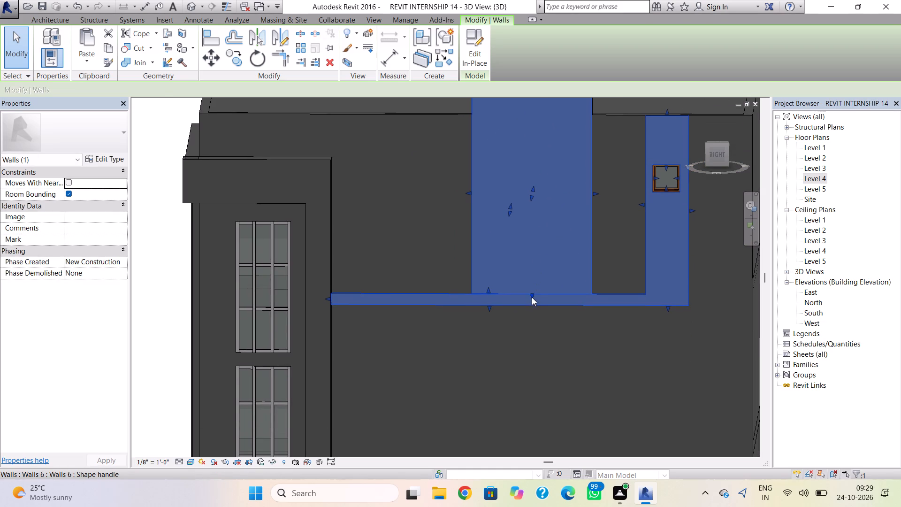
{"action": "left_click", "coordinate": [532, 295]}
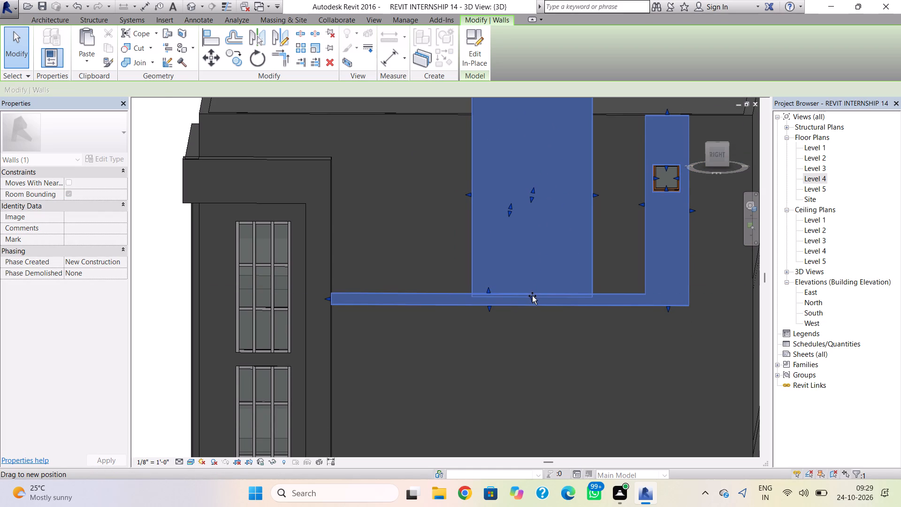
{"action": "left_click", "coordinate": [561, 338]}
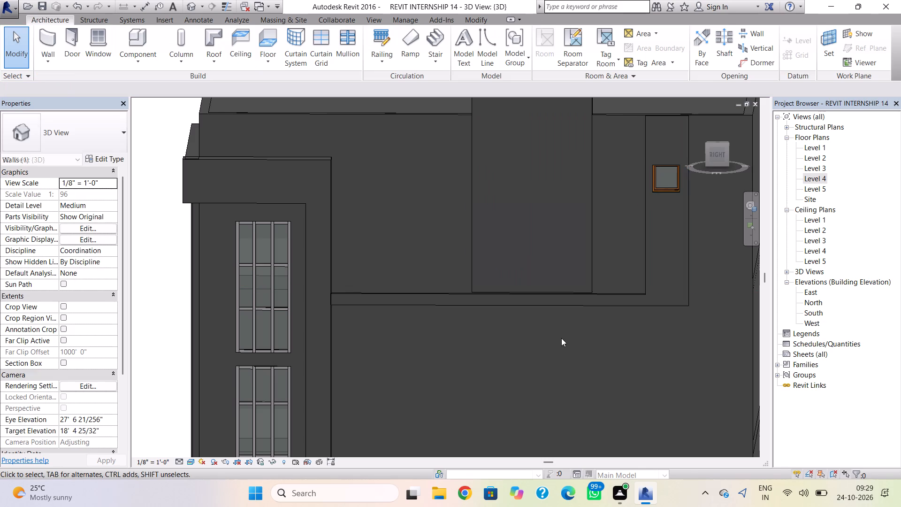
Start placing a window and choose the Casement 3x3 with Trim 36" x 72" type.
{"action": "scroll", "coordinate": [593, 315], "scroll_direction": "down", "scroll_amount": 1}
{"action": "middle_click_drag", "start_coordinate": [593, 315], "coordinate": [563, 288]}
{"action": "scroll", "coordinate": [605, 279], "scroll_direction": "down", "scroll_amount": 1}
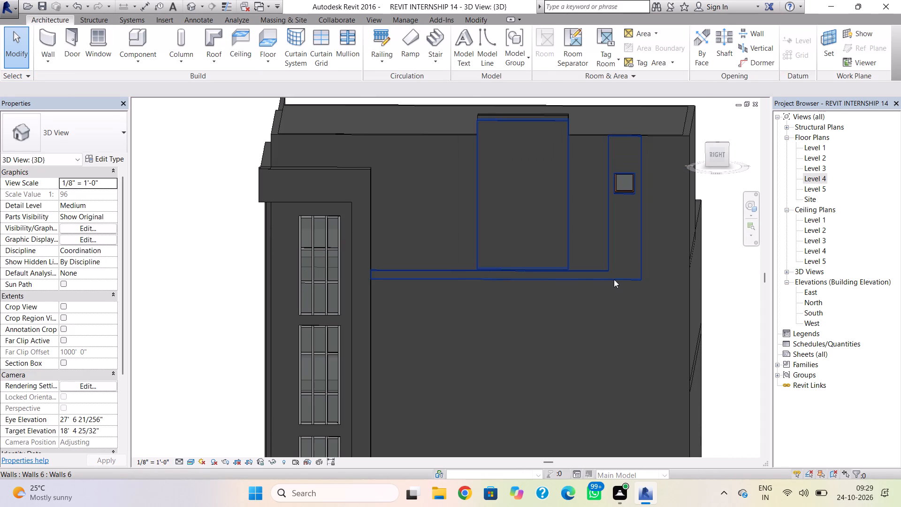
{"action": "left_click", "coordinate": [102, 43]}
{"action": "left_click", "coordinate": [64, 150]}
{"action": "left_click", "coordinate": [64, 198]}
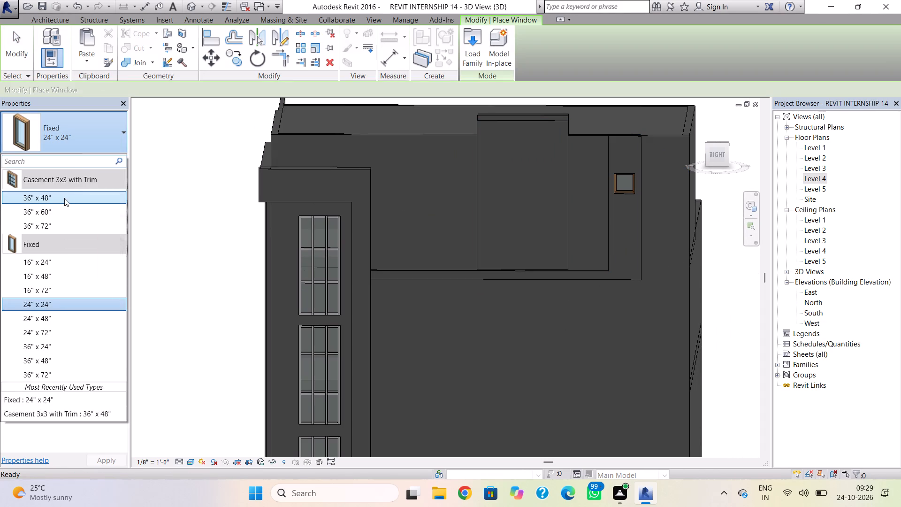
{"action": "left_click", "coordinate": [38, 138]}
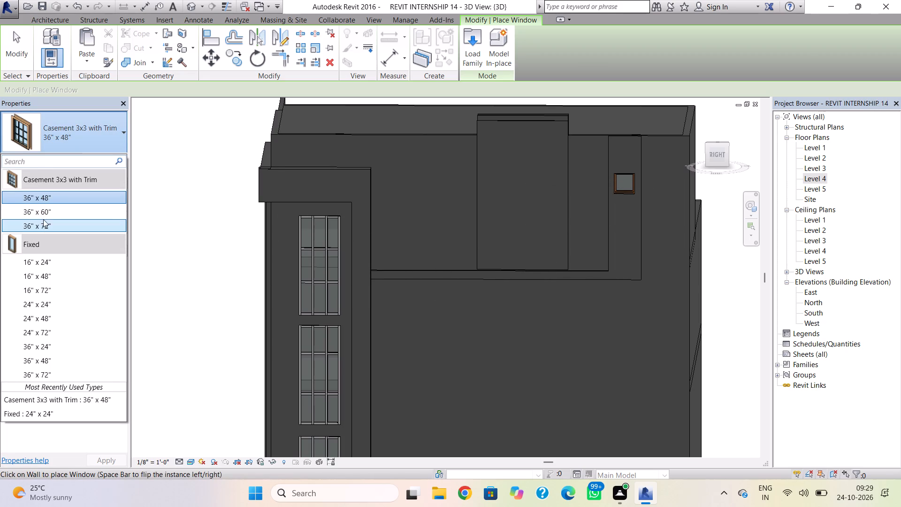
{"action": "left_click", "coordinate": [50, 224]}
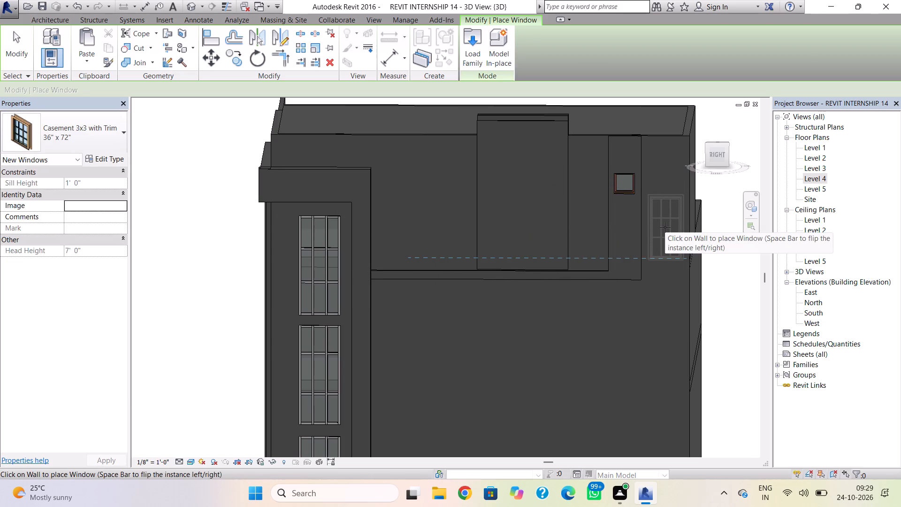
Load the Casement Dbl with Trim window family from the US Imperial library's Windows folder.
{"action": "left_click", "coordinate": [57, 23]}
{"action": "left_click", "coordinate": [97, 63]}
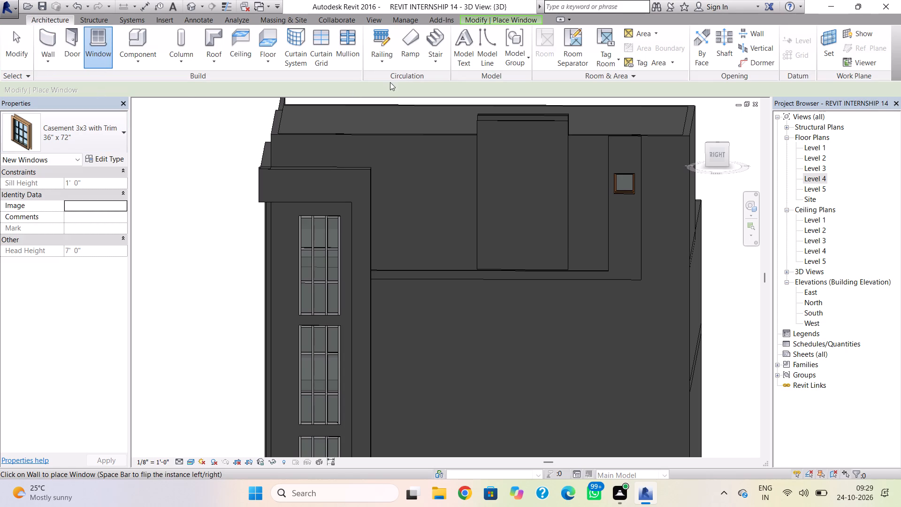
{"action": "left_click", "coordinate": [489, 19]}
{"action": "left_click", "coordinate": [471, 45]}
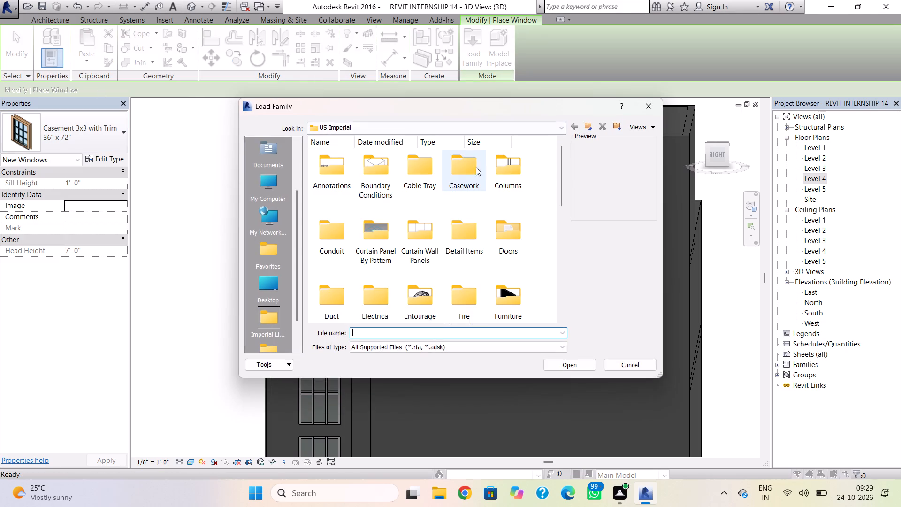
{"action": "scroll", "coordinate": [462, 264], "scroll_direction": "down", "scroll_amount": 5}
{"action": "double_click", "coordinate": [427, 289]}
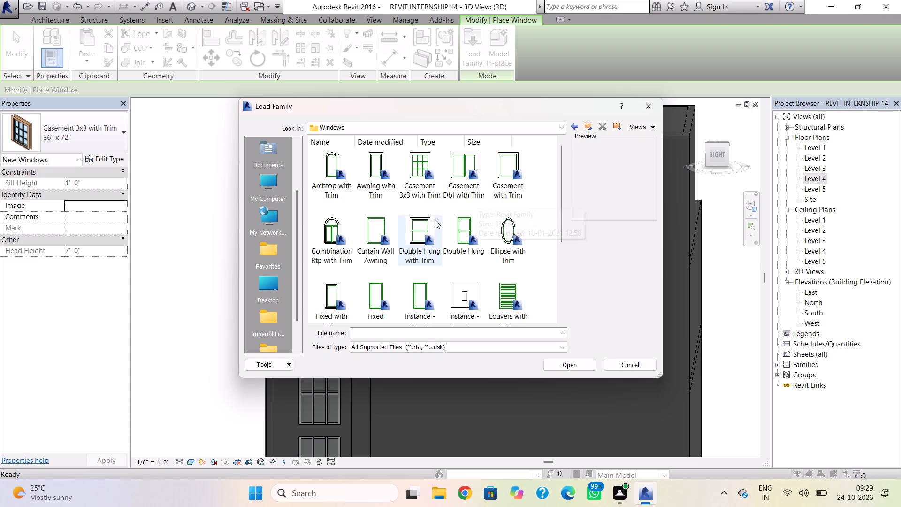
{"action": "left_click", "coordinate": [470, 179]}
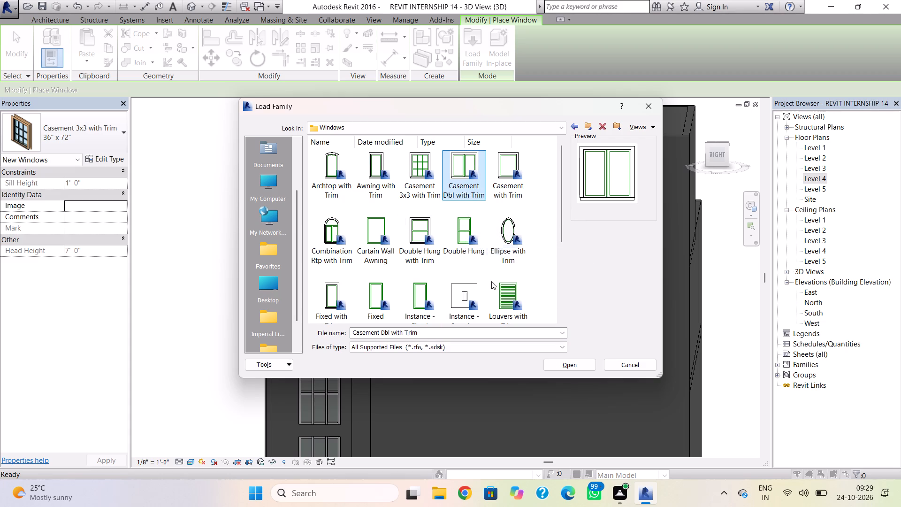
{"action": "left_click", "coordinate": [553, 358]}
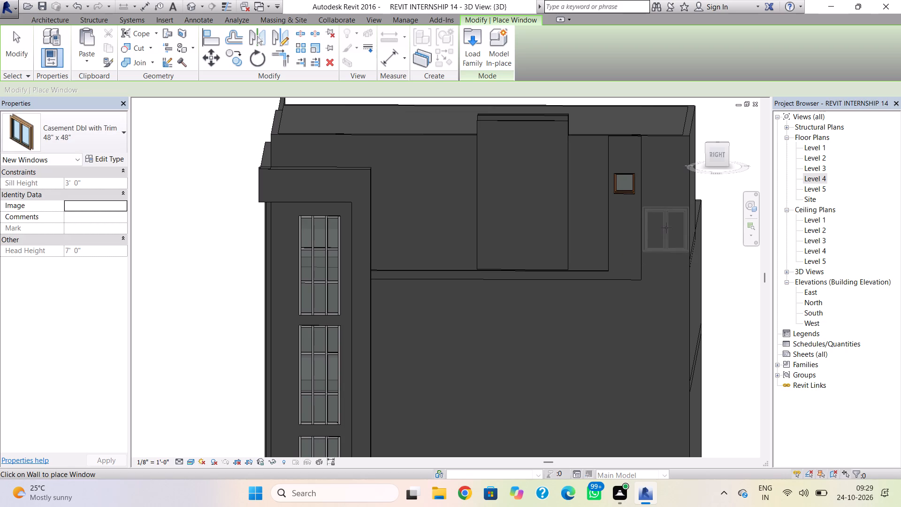
Place two 48" x 48" Casement Dbl with Trim windows level on the side wall, one near the back corner, one on the front side of the raised panel.
{"action": "left_click", "coordinate": [666, 215]}
{"action": "key", "text": "grave"}
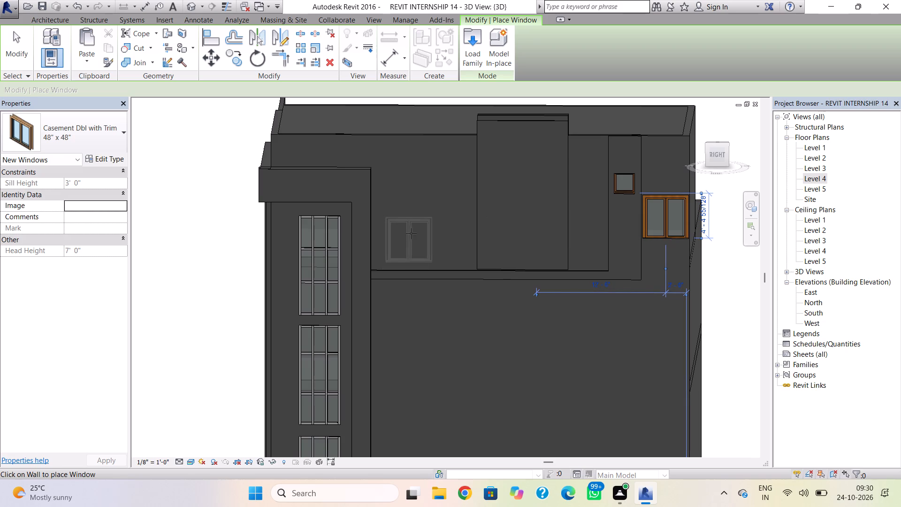
{"action": "left_click", "coordinate": [416, 210]}
{"action": "key", "text": "grave"}
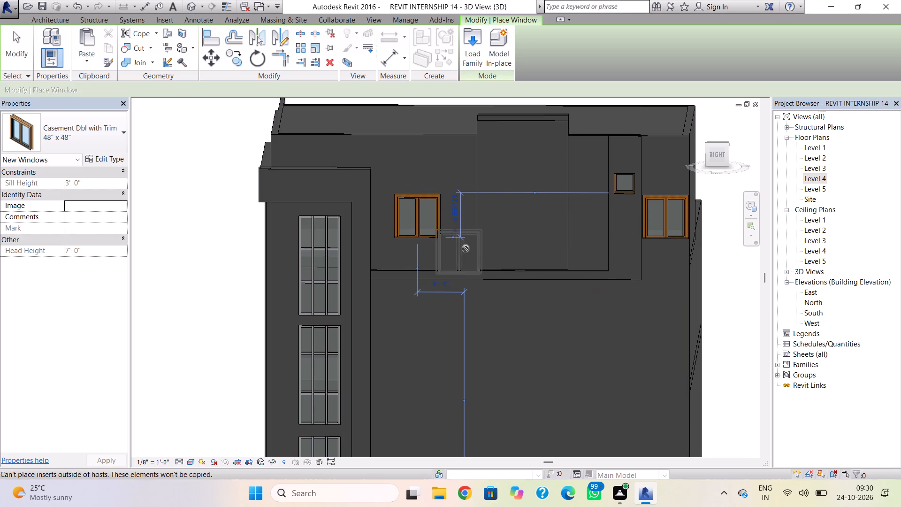
{"action": "key", "text": "grave"}
{"action": "key", "text": "Escape"}
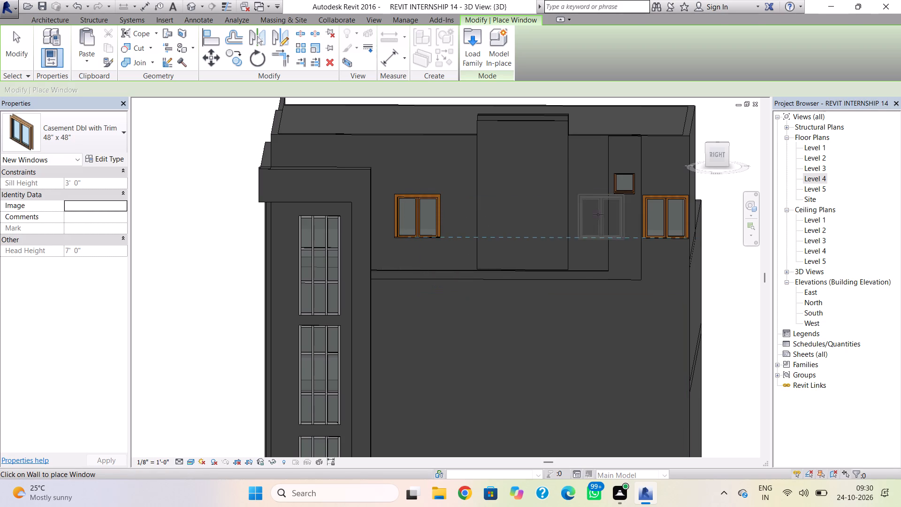
{"action": "key", "text": "Escape"}
Narrow the raised panel by pulling in its vertical edge facing the L-shaped band's vertical leg.
{"action": "left_click", "coordinate": [568, 222]}
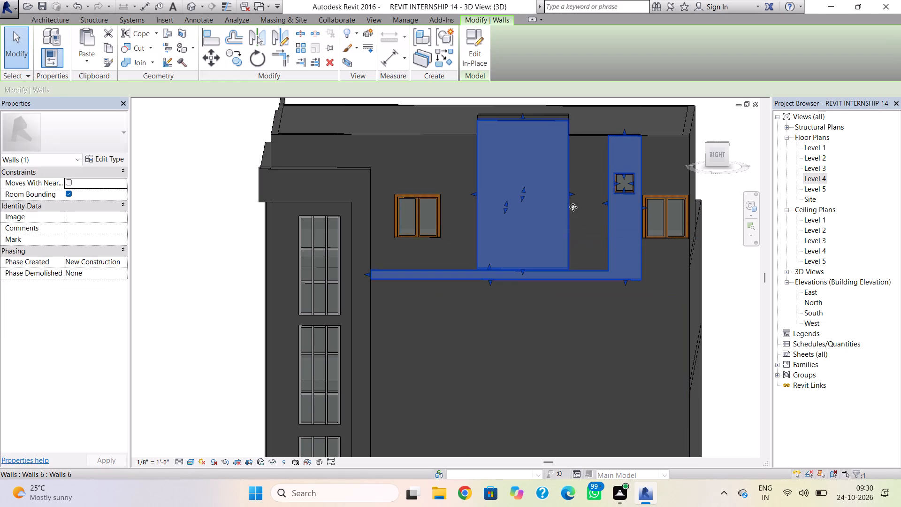
{"action": "left_click_drag", "start_coordinate": [574, 200], "coordinate": [548, 210]}
Shorten the cornice above the raised panel at its end nearest the building's back to line up with the panel's new edge.
{"action": "left_click", "coordinate": [565, 127]}
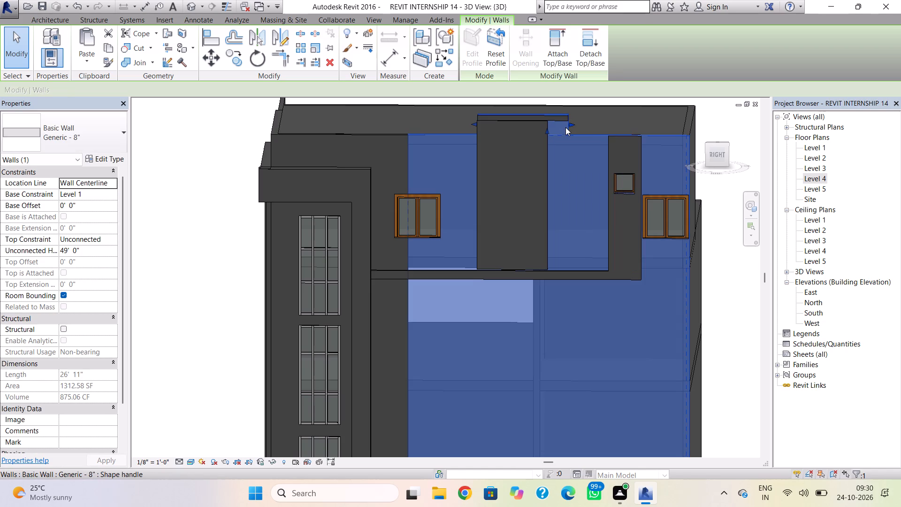
{"action": "left_click_drag", "start_coordinate": [569, 123], "coordinate": [547, 130]}
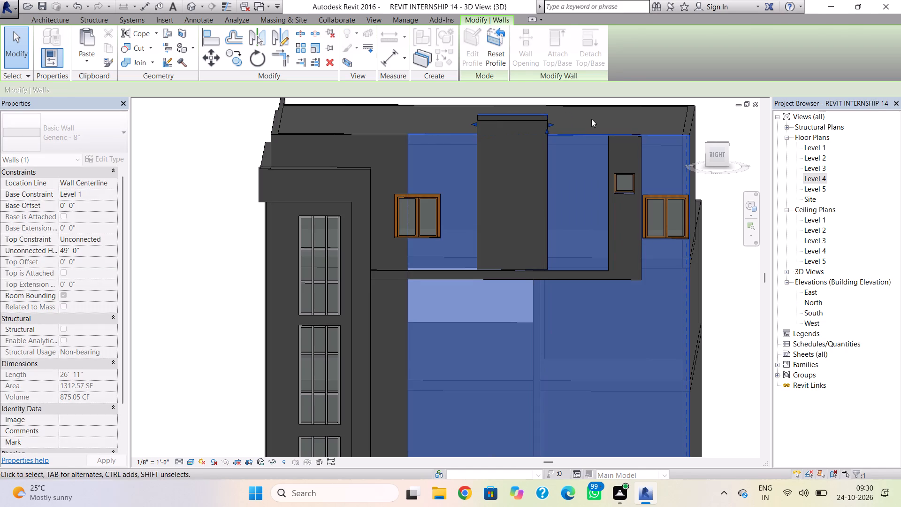
{"action": "left_click", "coordinate": [591, 119]}
Open the family of the double casement window on the front side of the raised panel in the Family Editor.
{"action": "left_click", "coordinate": [421, 227]}
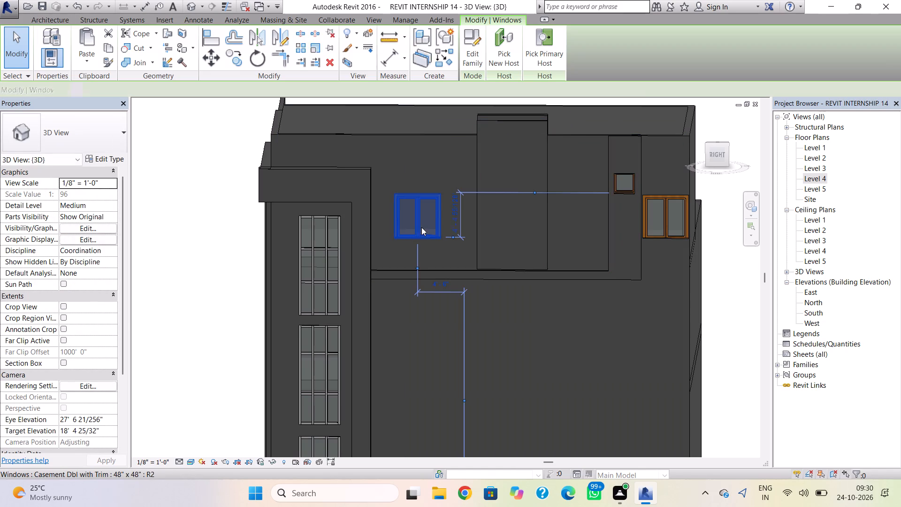
{"action": "left_click_drag", "start_coordinate": [421, 227], "coordinate": [431, 223]}
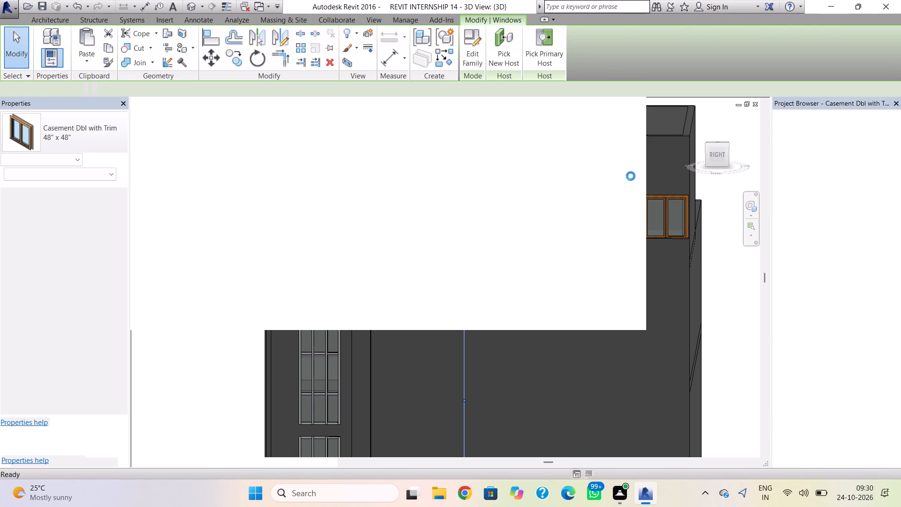
{"action": "key", "text": "Escape"}
{"action": "scroll", "coordinate": [630, 184], "scroll_direction": "down", "scroll_amount": 9}
{"action": "middle_click_drag", "start_coordinate": [630, 197], "coordinate": [596, 220]}
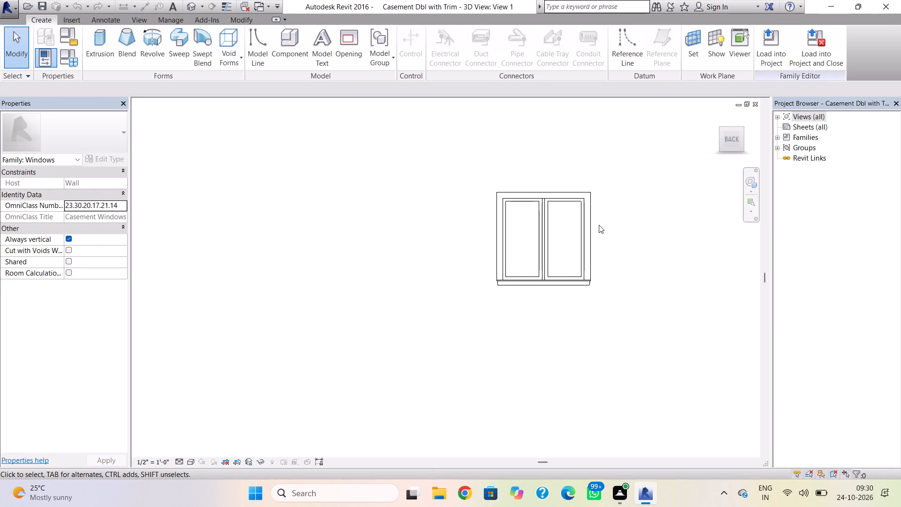
{"action": "scroll", "coordinate": [588, 232], "scroll_direction": "down", "scroll_amount": 9}
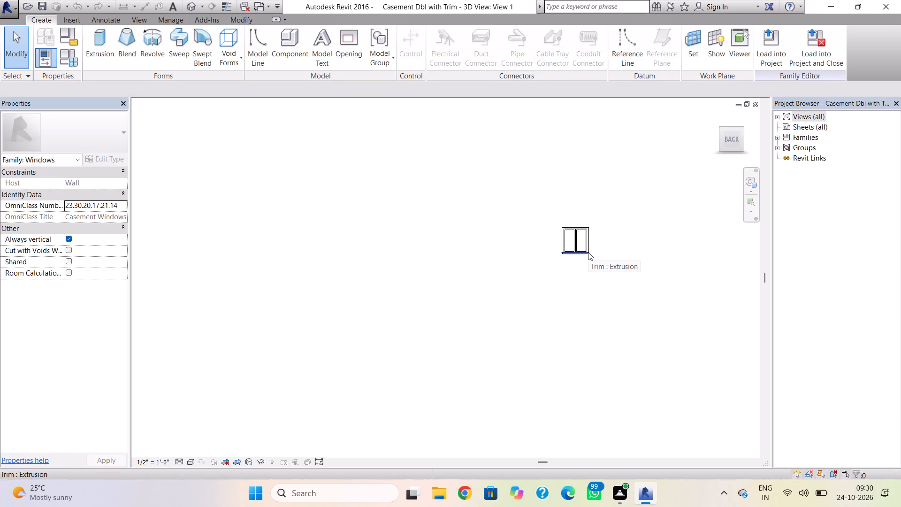
{"action": "key", "text": "ctrl+z"}
{"action": "key", "text": "ctrl+z"}
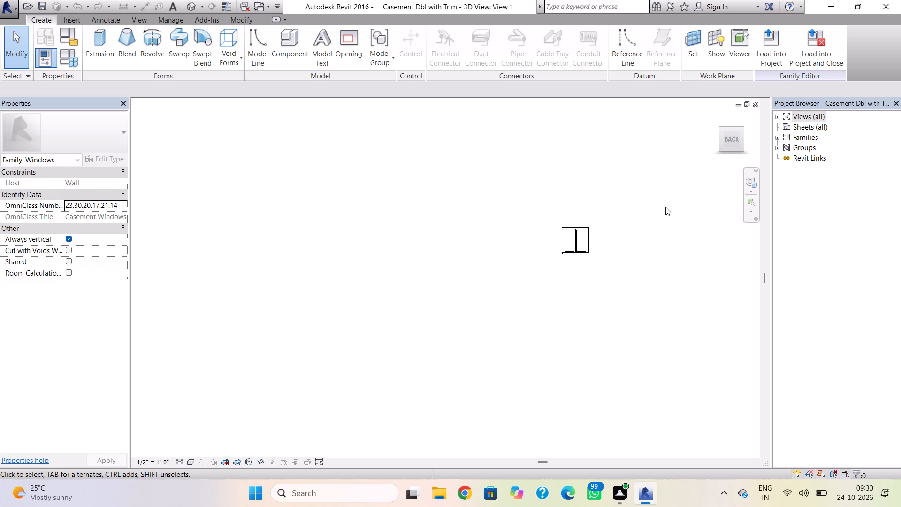
Close the Project Browser and Properties palettes.
{"action": "left_click", "coordinate": [898, 106]}
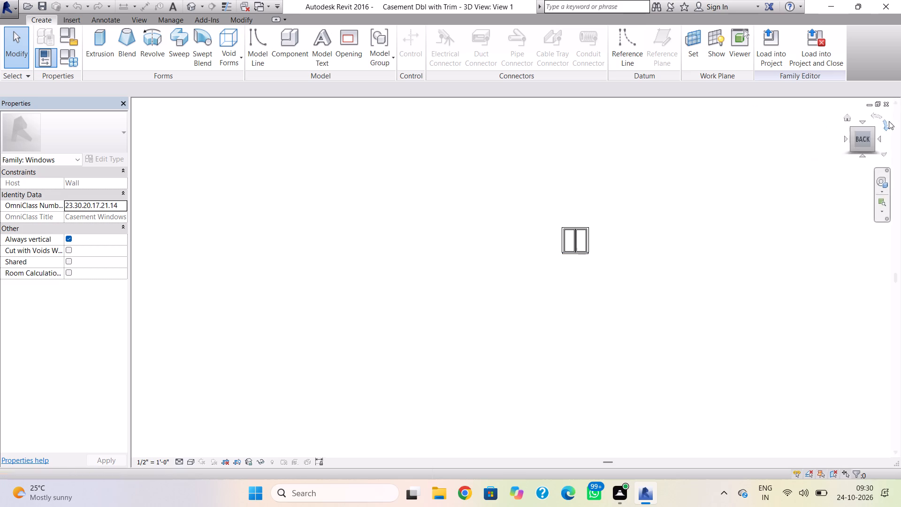
{"action": "left_click", "coordinate": [122, 103]}
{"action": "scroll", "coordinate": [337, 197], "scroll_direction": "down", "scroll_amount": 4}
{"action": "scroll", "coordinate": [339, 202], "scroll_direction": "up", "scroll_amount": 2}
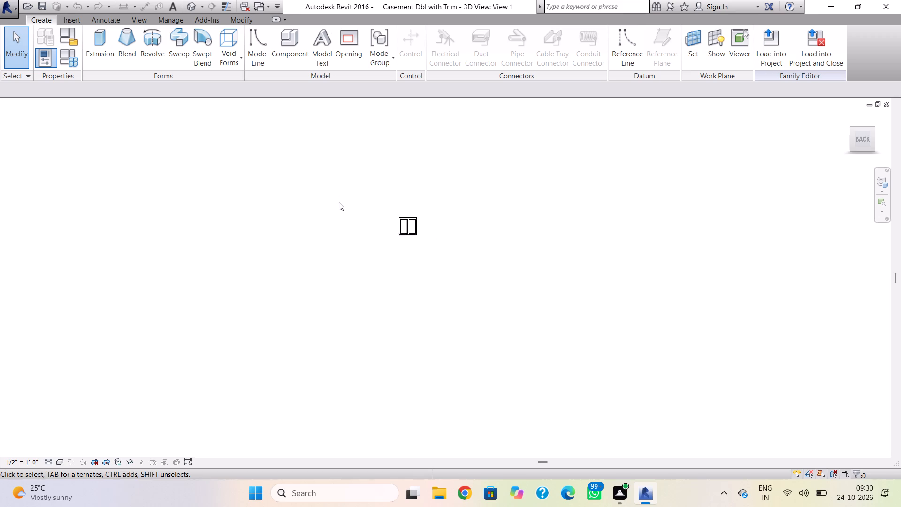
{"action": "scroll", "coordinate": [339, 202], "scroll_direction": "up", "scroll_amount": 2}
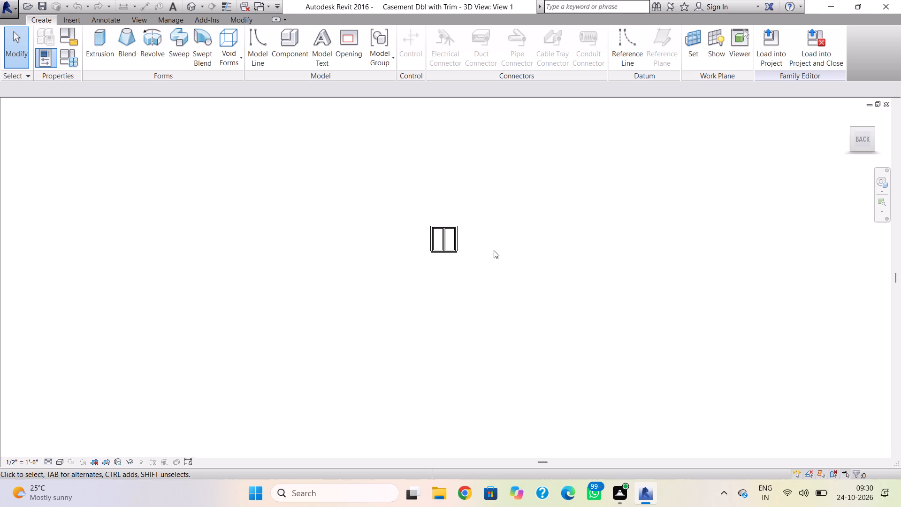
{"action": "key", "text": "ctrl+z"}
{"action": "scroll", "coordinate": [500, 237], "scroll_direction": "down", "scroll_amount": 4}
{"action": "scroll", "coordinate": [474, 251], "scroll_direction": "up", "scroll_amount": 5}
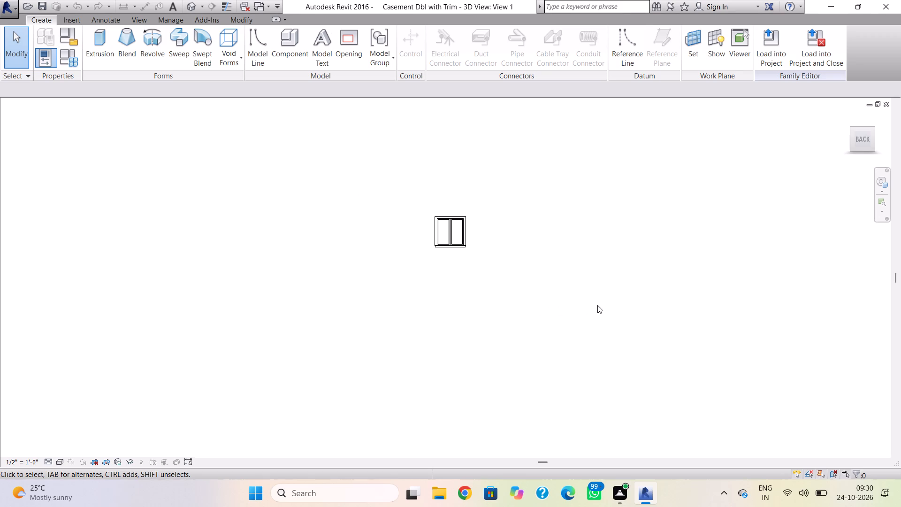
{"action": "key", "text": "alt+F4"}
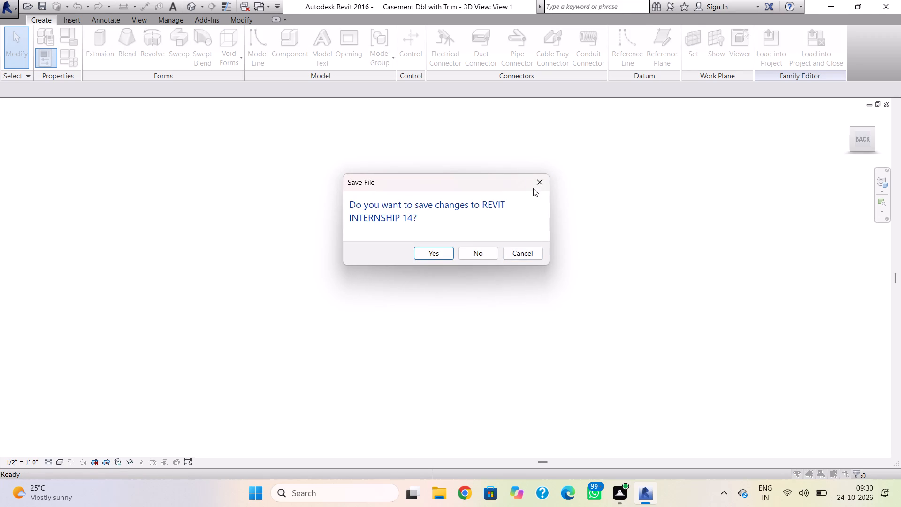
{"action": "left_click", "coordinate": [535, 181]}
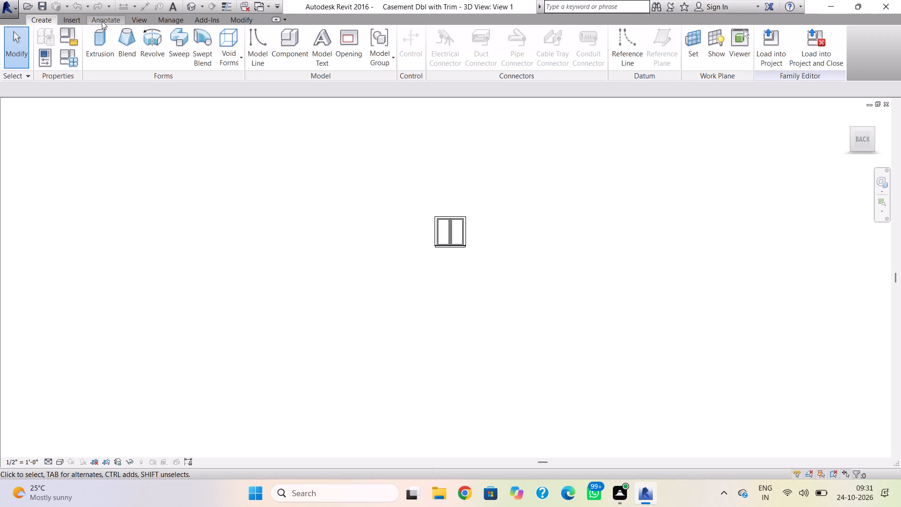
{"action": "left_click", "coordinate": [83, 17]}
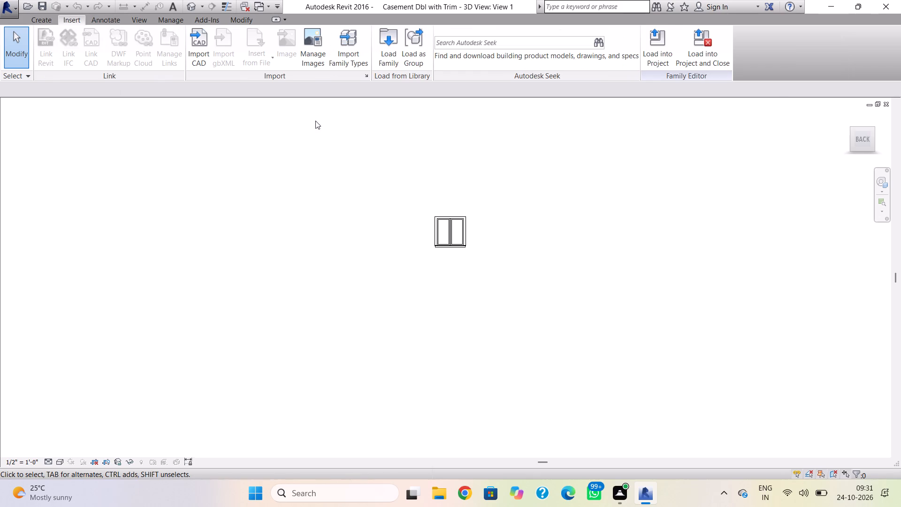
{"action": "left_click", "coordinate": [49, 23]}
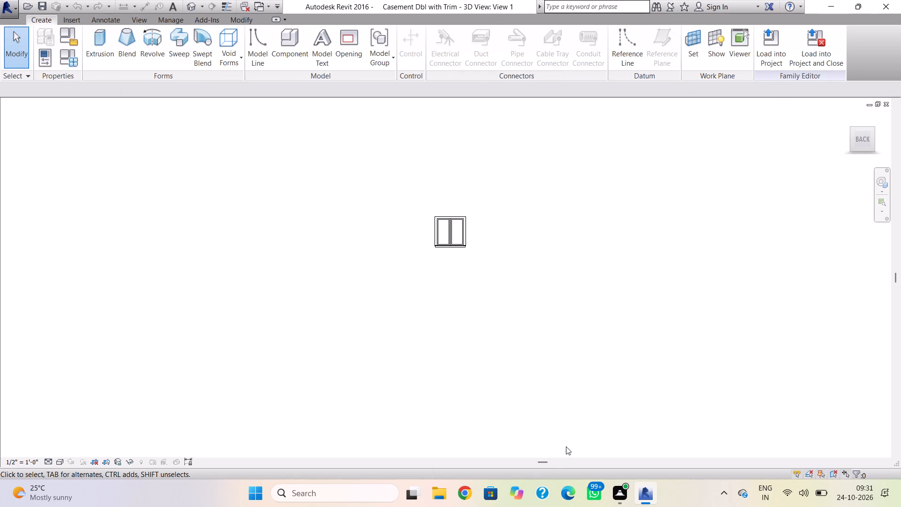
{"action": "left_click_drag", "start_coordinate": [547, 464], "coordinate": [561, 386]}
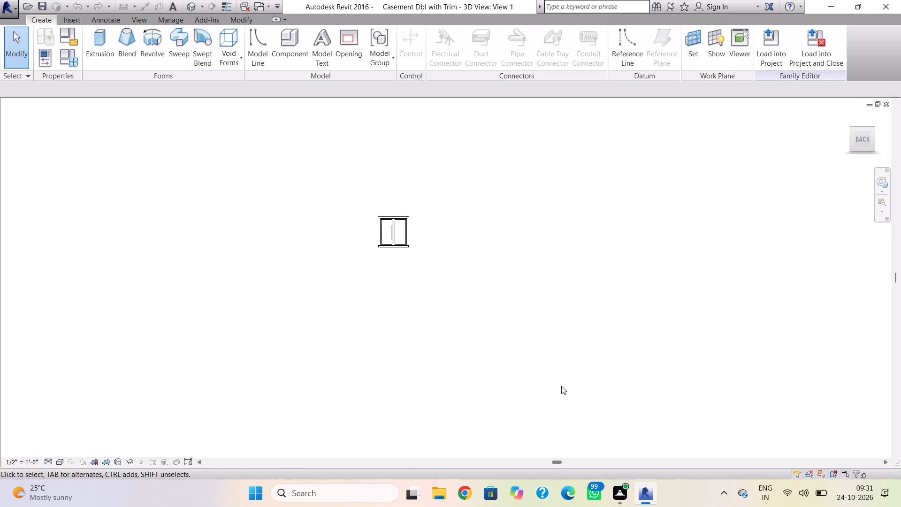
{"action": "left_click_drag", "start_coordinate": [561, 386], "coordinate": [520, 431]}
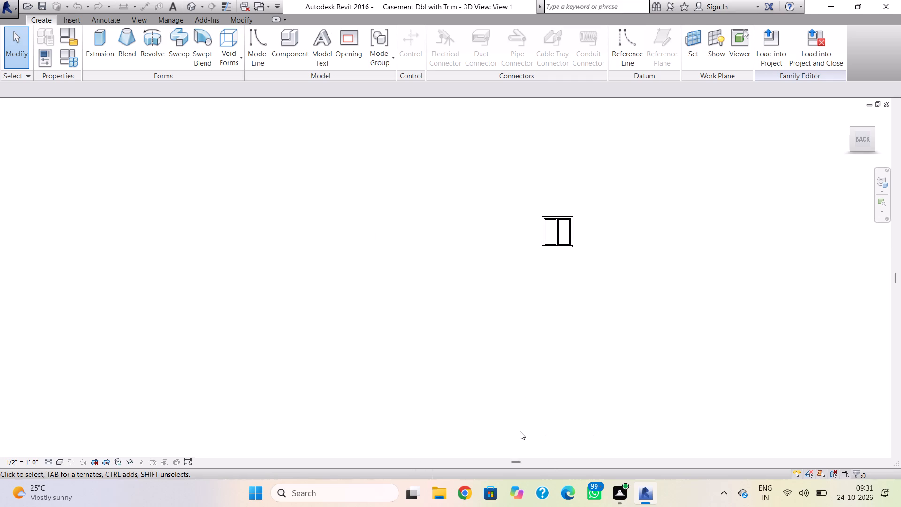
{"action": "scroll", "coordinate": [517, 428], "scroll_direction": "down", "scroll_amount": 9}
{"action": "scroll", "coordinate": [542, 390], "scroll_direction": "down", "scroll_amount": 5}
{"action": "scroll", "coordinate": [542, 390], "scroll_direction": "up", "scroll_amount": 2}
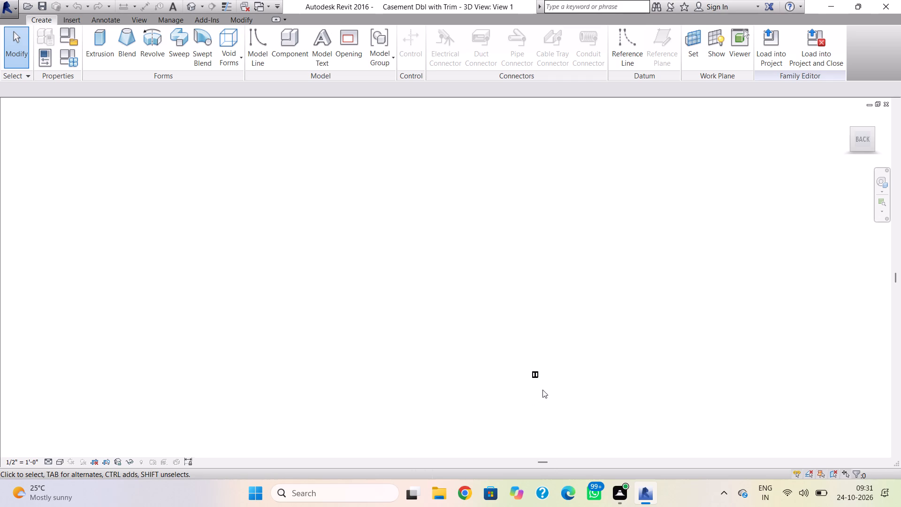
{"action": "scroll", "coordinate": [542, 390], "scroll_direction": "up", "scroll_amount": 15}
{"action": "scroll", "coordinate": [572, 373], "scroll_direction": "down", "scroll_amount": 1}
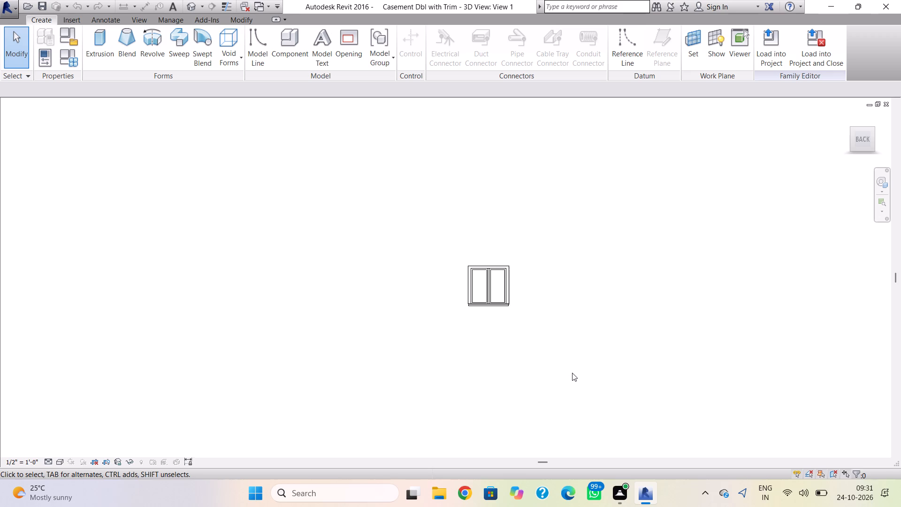
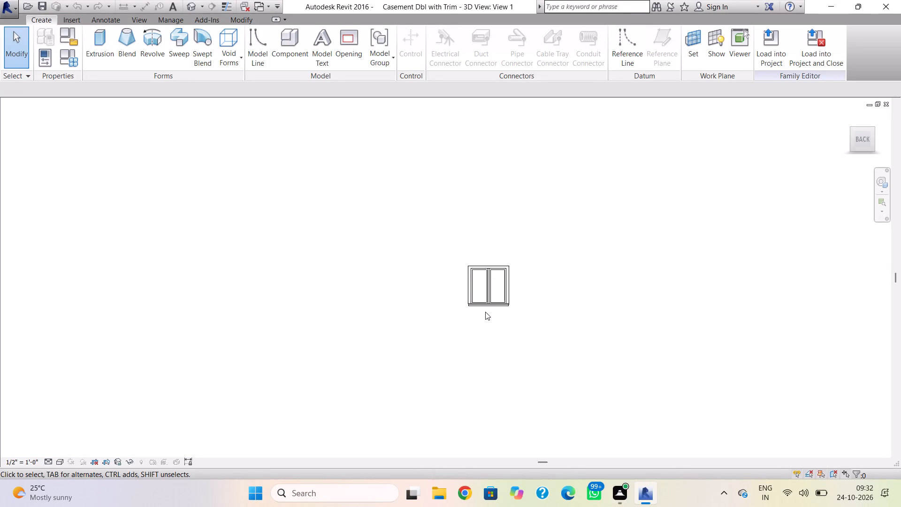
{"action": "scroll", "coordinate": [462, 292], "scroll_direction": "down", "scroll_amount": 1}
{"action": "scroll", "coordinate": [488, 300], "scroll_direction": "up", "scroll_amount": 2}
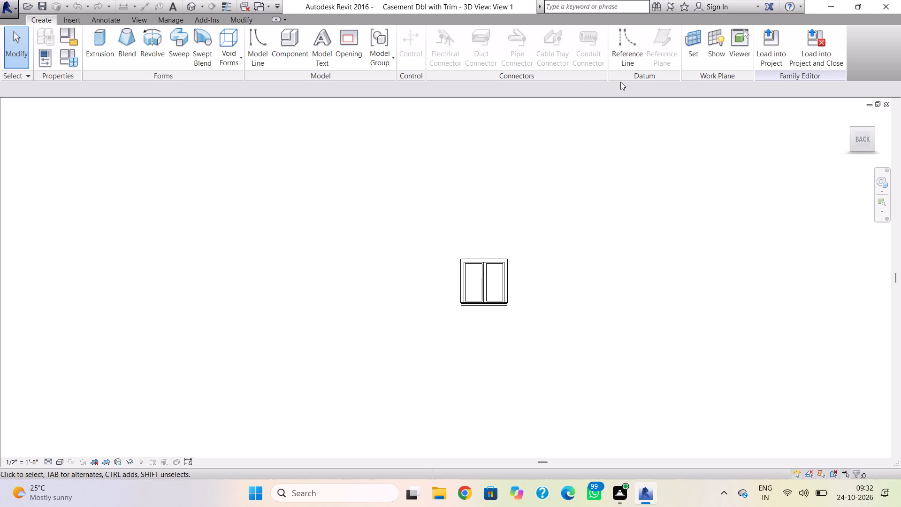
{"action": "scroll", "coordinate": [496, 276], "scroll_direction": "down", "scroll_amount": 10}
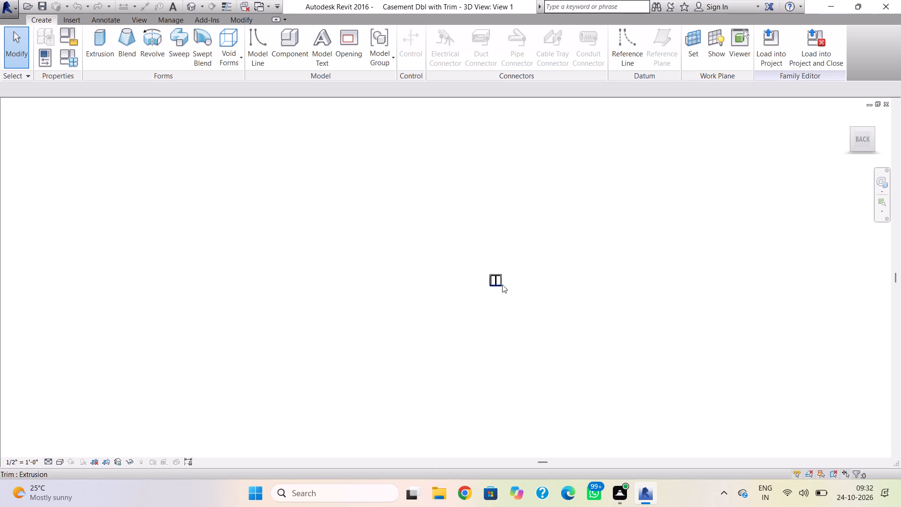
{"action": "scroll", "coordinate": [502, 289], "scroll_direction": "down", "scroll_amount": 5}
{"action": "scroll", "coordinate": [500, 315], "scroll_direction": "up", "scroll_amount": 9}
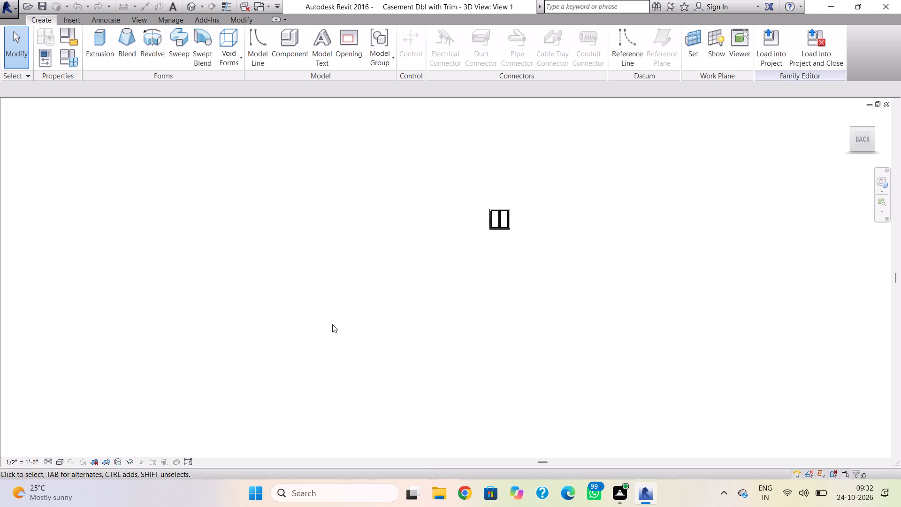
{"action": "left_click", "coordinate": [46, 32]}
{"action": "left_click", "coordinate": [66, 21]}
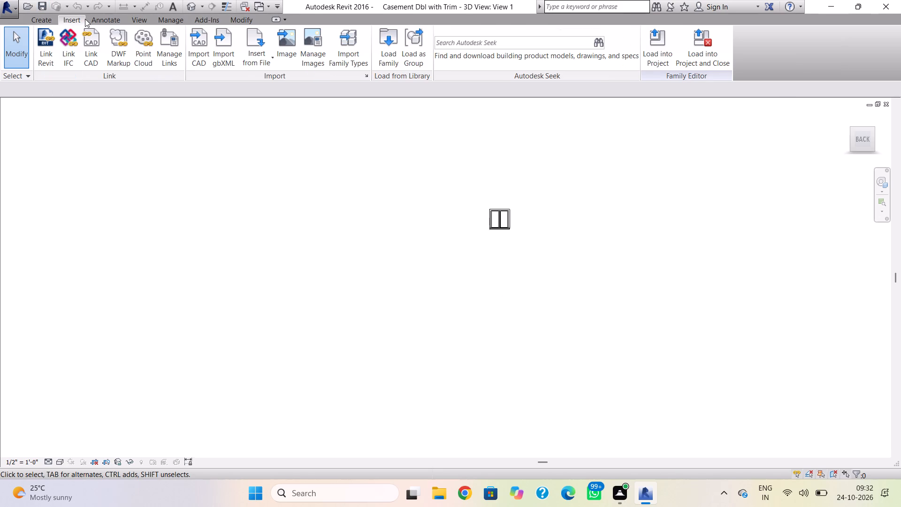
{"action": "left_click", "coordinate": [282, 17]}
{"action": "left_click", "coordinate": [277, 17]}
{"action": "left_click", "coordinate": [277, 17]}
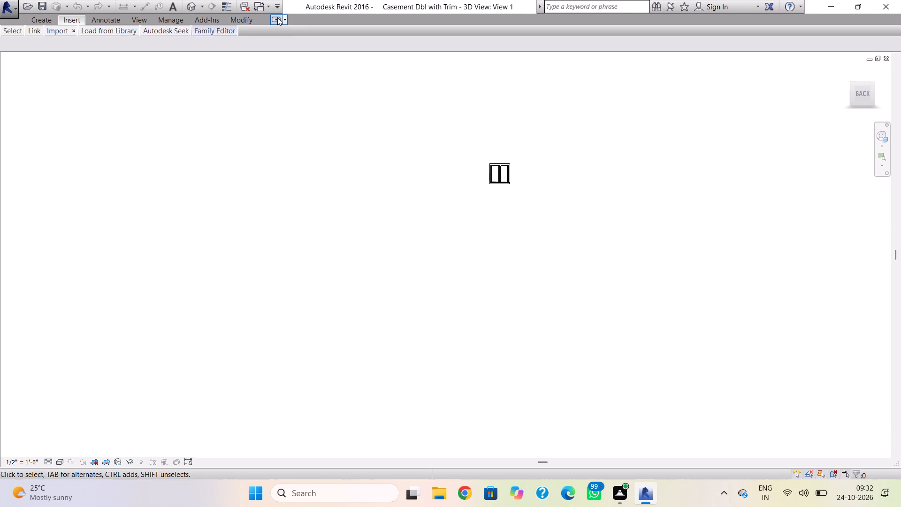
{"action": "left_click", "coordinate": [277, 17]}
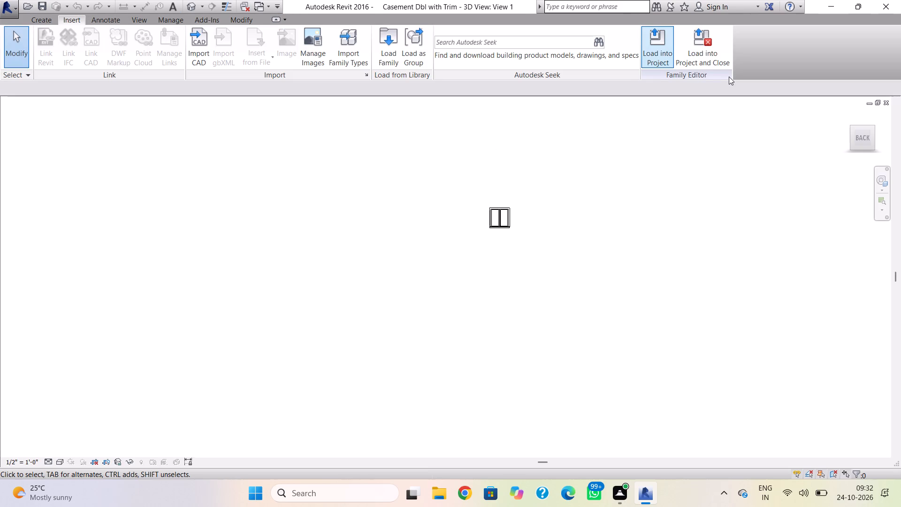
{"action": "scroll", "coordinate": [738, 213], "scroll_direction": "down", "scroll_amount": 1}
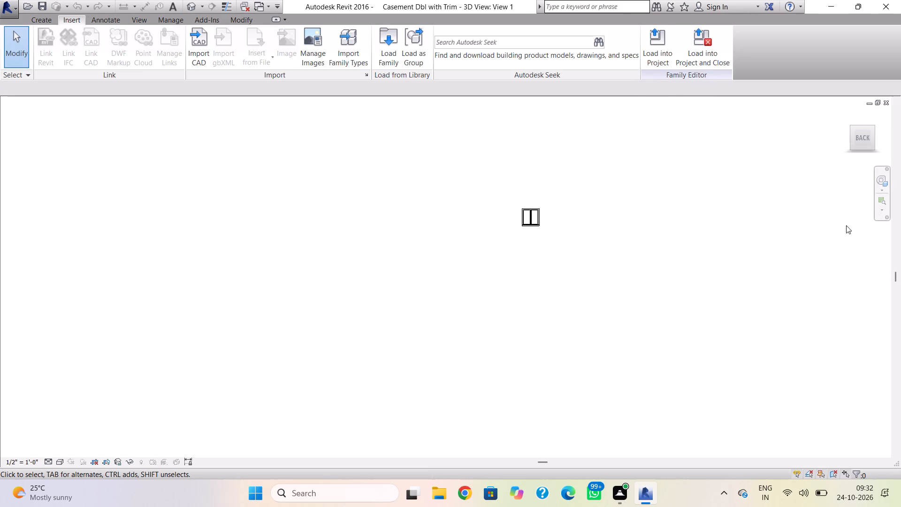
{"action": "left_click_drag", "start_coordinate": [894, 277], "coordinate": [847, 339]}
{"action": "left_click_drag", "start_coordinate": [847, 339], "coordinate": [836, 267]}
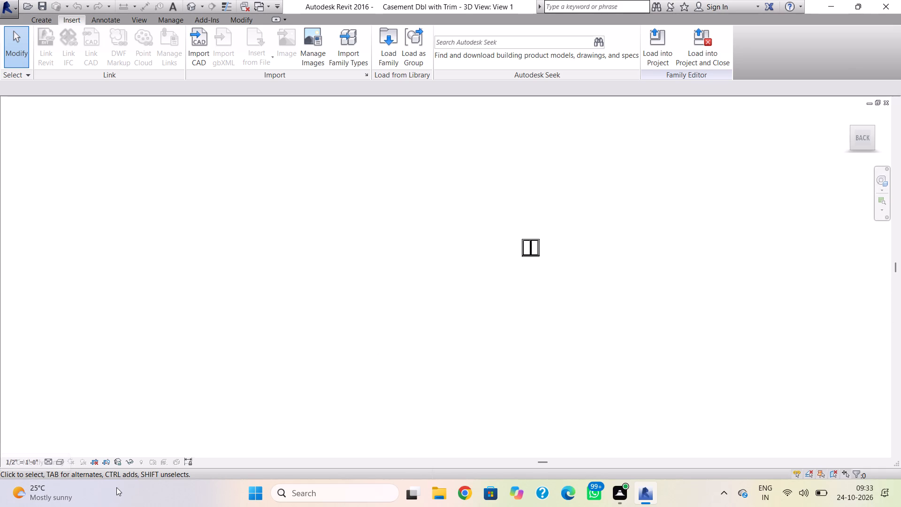
Switch from the window family back to the building project's East elevation.
{"action": "key", "text": "Tab"}
{"action": "key", "text": "Tab"}
{"action": "key", "text": "Tab"}
{"action": "key", "text": "Tab"}
{"action": "key", "text": "Tab"}
{"action": "key", "text": "Tab"}
{"action": "key", "text": "Tab"}
{"action": "key", "text": "Tab"}
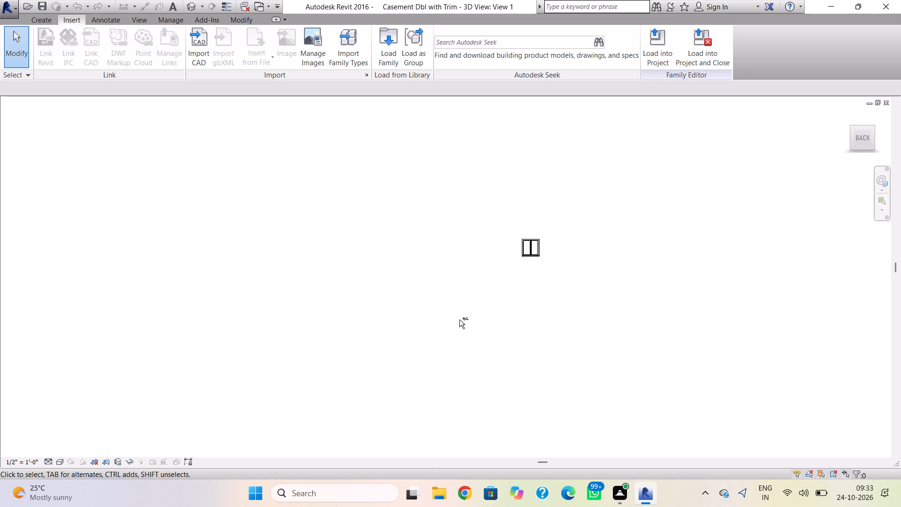
{"action": "key", "text": "ctrl+shift+Tab"}
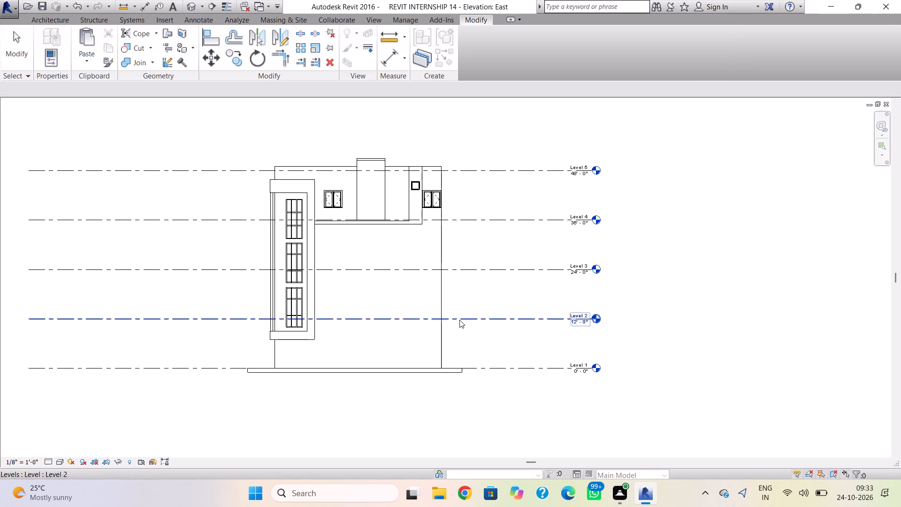
Show the Properties and Project Browser palettes again in the project.
{"action": "scroll", "coordinate": [452, 311], "scroll_direction": "down", "scroll_amount": 3}
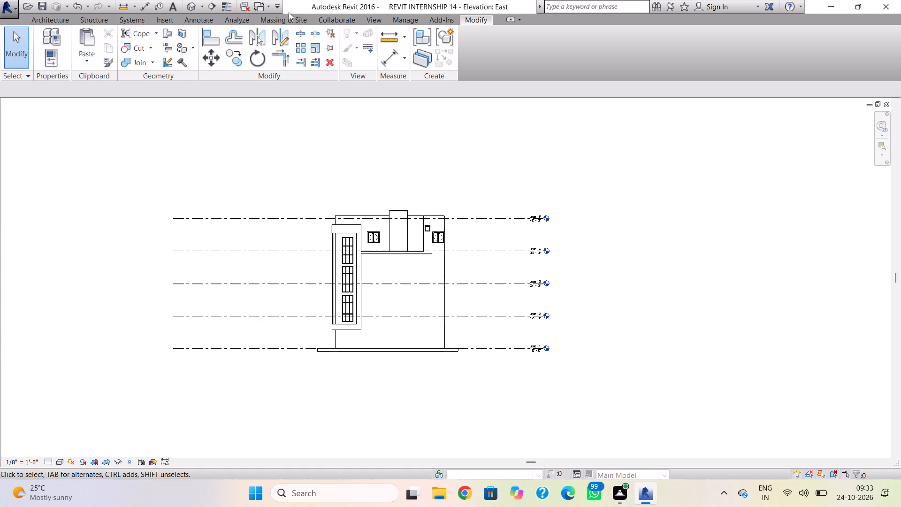
{"action": "left_click", "coordinate": [375, 21]}
{"action": "left_click", "coordinate": [861, 46]}
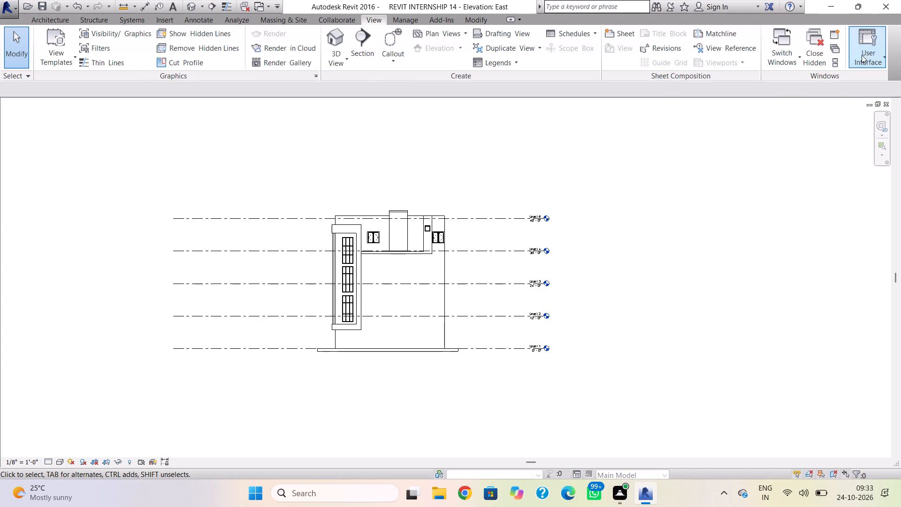
{"action": "left_click", "coordinate": [800, 130]}
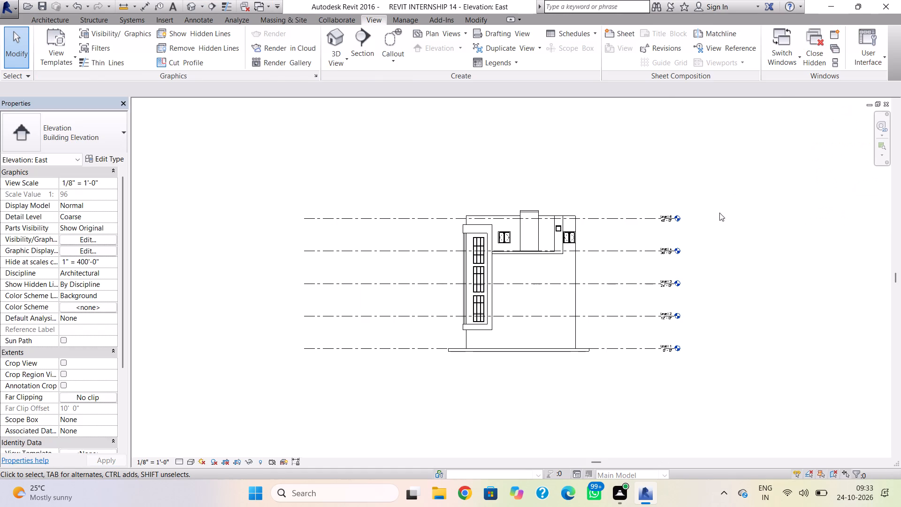
{"action": "left_click", "coordinate": [869, 59]}
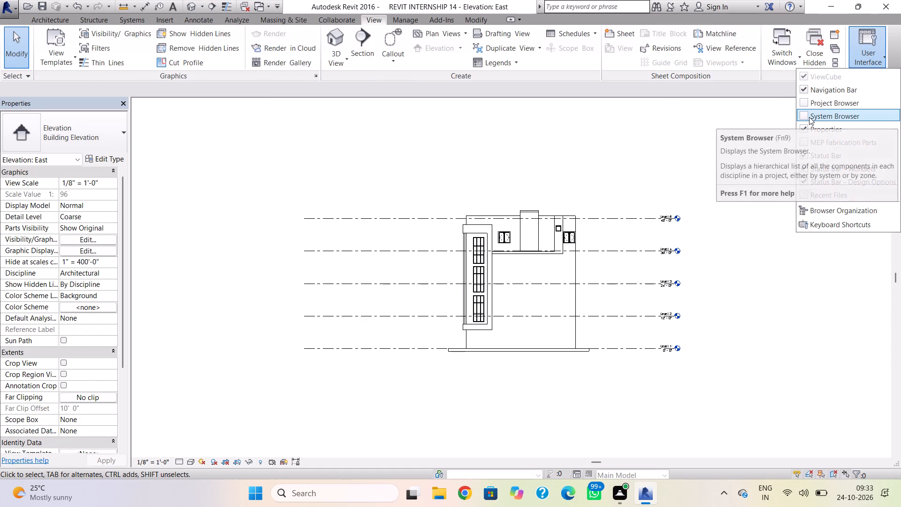
{"action": "left_click", "coordinate": [809, 117]}
{"action": "left_click", "coordinate": [878, 54]}
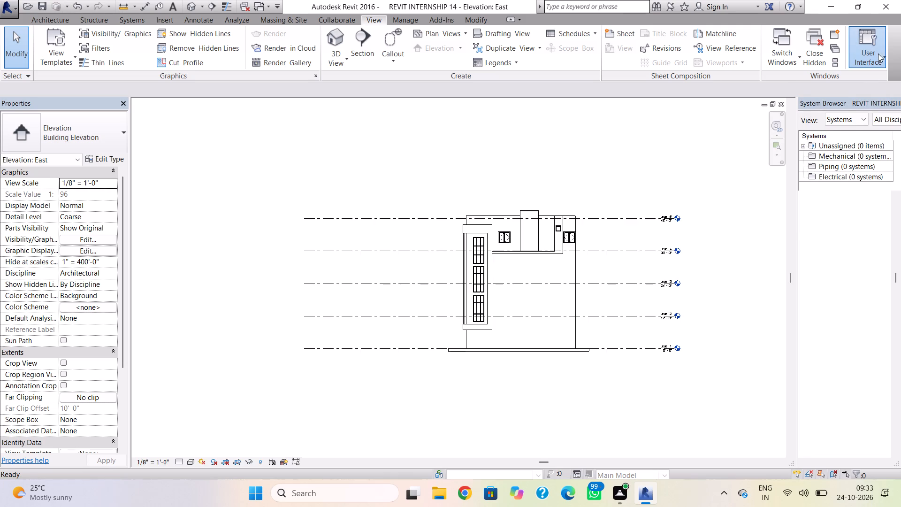
{"action": "left_click", "coordinate": [804, 115]}
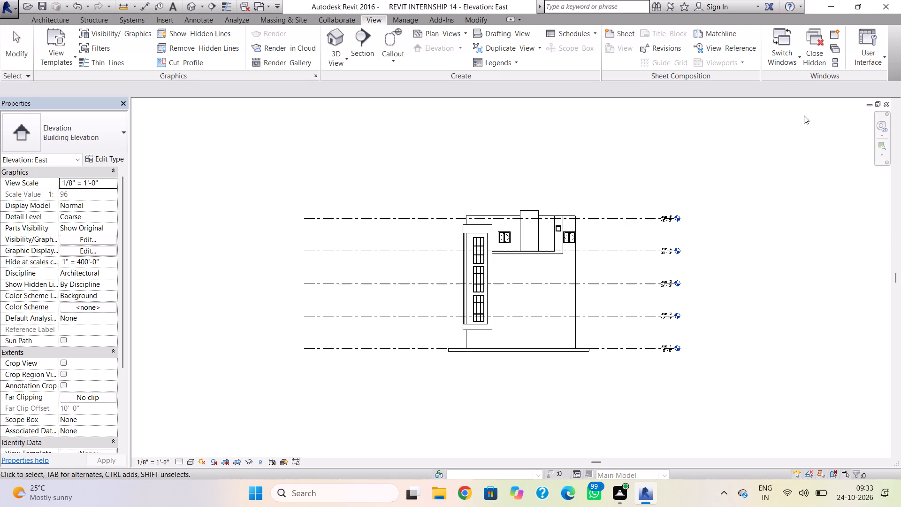
{"action": "left_click", "coordinate": [880, 47]}
{"action": "left_click", "coordinate": [805, 103]}
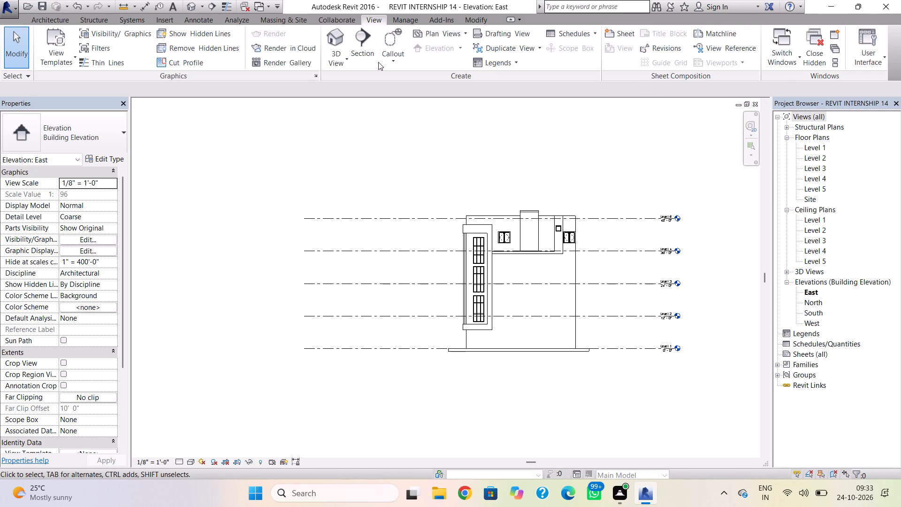
In the 3D view, shift the raised panel toward the building's front by moving both of its vertical edges.
{"action": "left_click", "coordinate": [185, 4]}
{"action": "scroll", "coordinate": [354, 174], "scroll_direction": "down", "scroll_amount": 3}
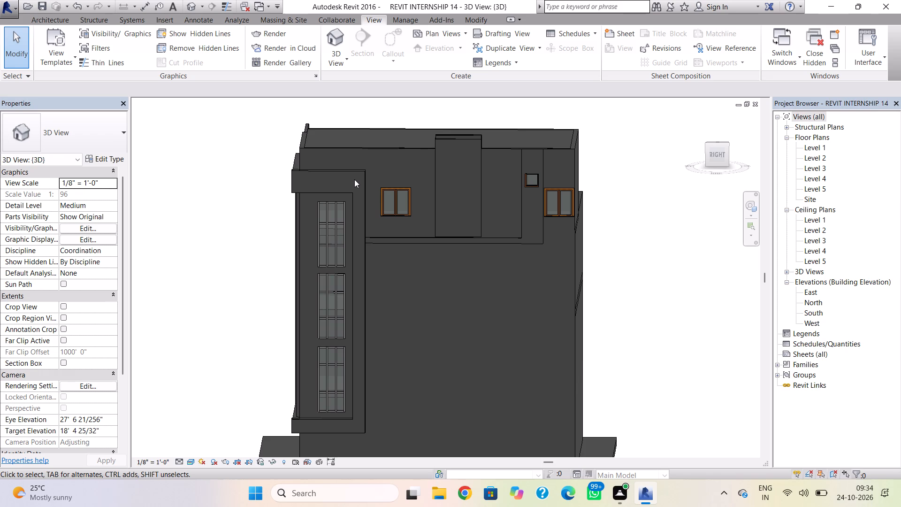
{"action": "scroll", "coordinate": [356, 187], "scroll_direction": "down", "scroll_amount": 1}
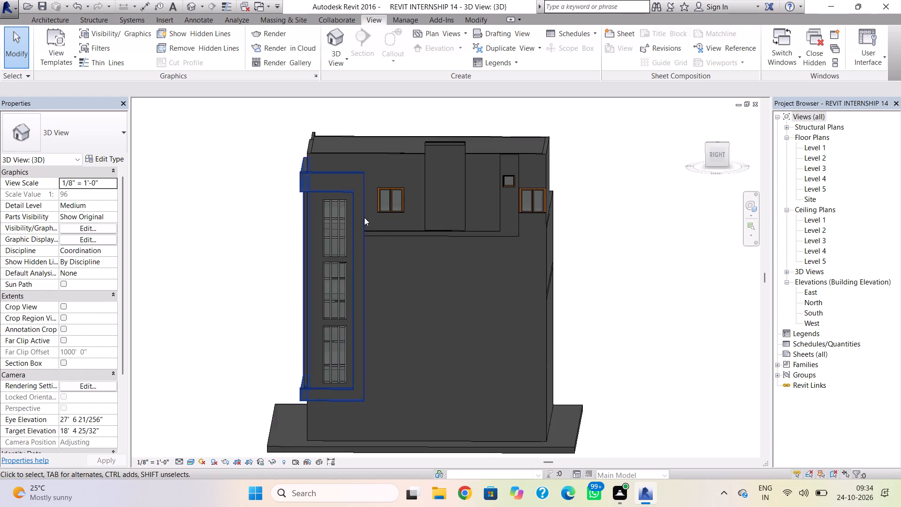
{"action": "right_click_drag", "start_coordinate": [364, 217], "coordinate": [361, 192], "text": "shift"}
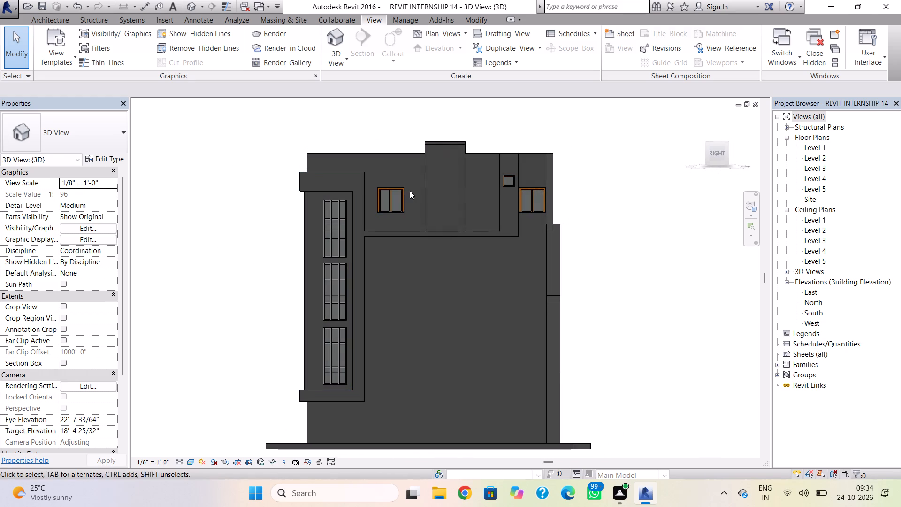
{"action": "left_click", "coordinate": [399, 200]}
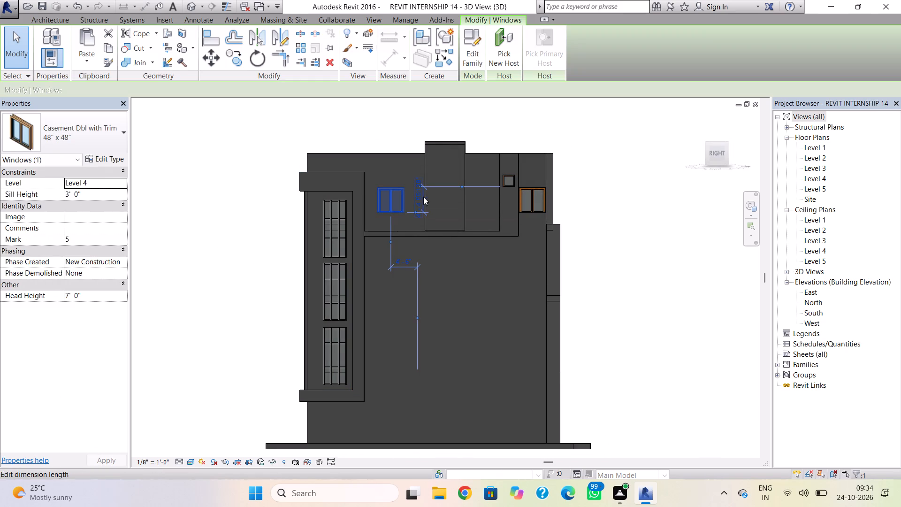
{"action": "key", "text": "Escape"}
{"action": "left_click", "coordinate": [424, 202]}
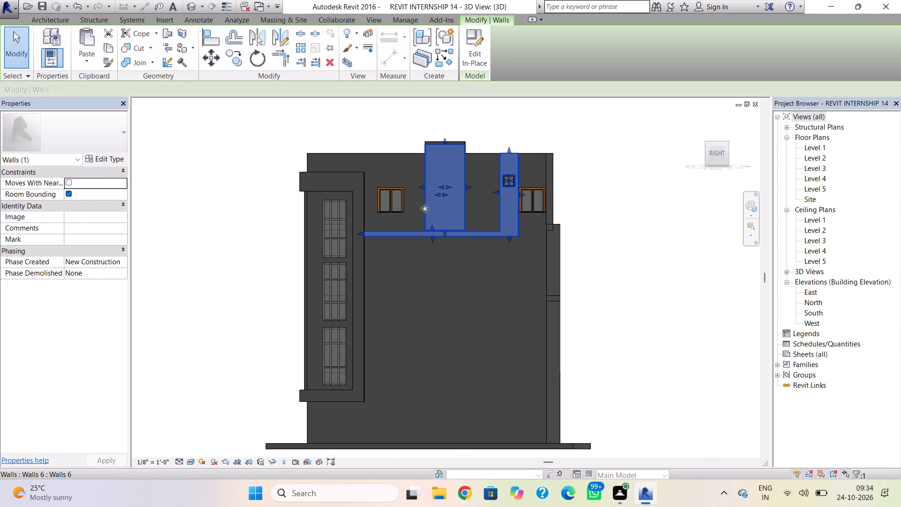
{"action": "left_click_drag", "start_coordinate": [420, 188], "coordinate": [415, 187]}
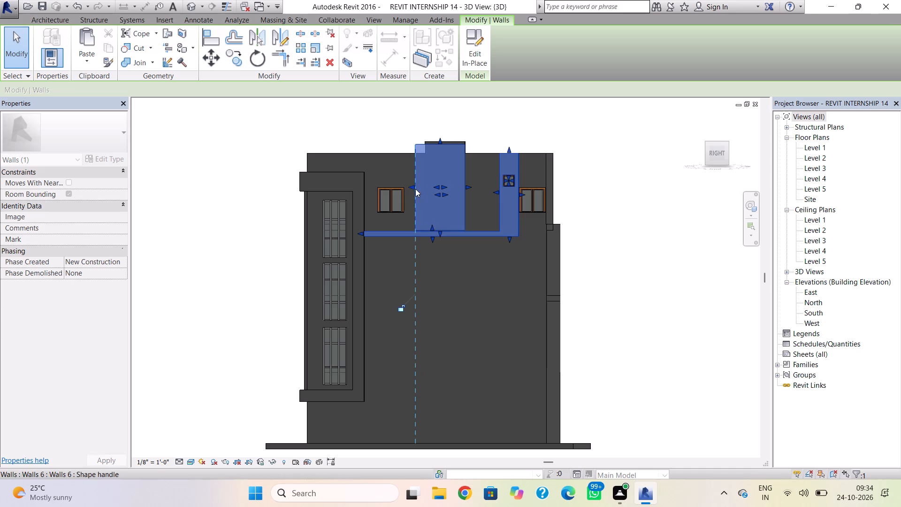
{"action": "left_click_drag", "start_coordinate": [465, 188], "coordinate": [454, 195]}
{"action": "left_click", "coordinate": [472, 190]}
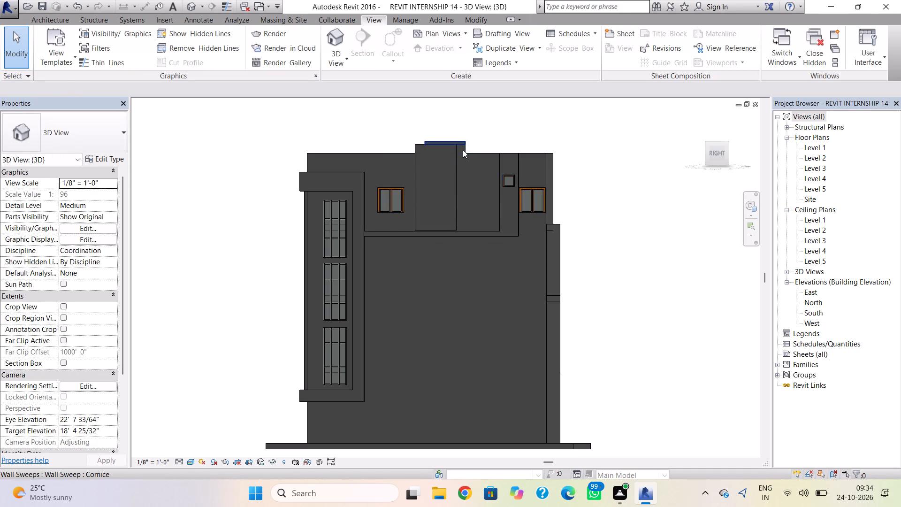
Undo the accidental wall height change and open the profile of the side wall behind the raised panel for editing.
{"action": "double_click", "coordinate": [463, 150]}
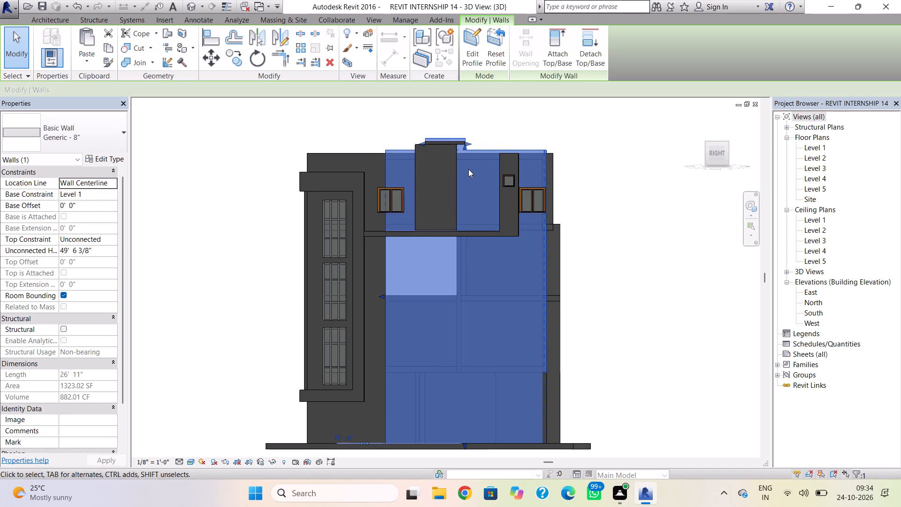
{"action": "key", "text": "ctrl+z"}
{"action": "left_click", "coordinate": [466, 150]}
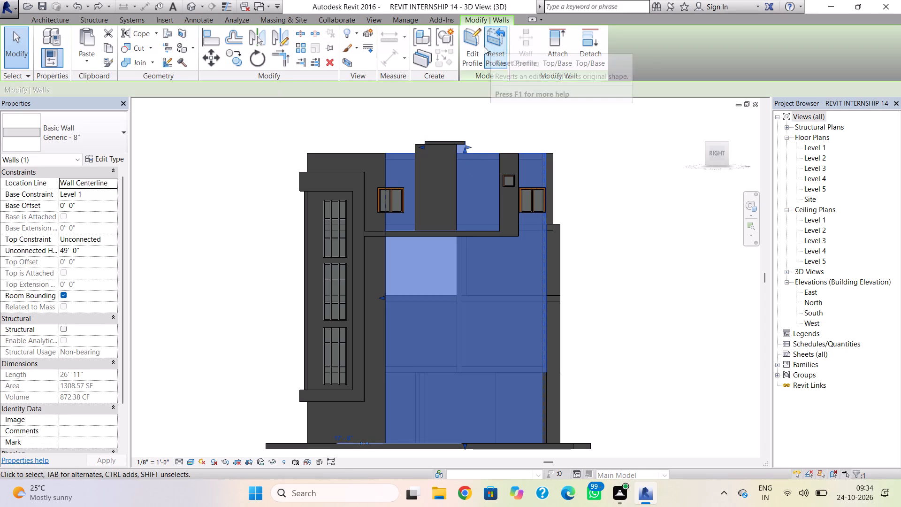
{"action": "left_click", "coordinate": [472, 45]}
Move the front vertical line of the wall profile's raised top section to line up with the panel's front edge.
{"action": "scroll", "coordinate": [430, 154], "scroll_direction": "up", "scroll_amount": 6}
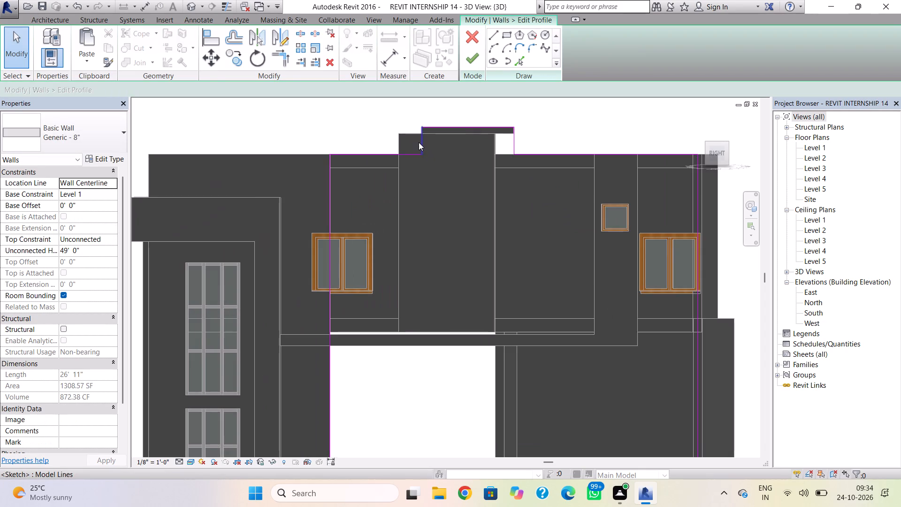
{"action": "left_click", "coordinate": [419, 142]}
{"action": "key", "text": "Left"}
{"action": "key", "text": "Left"}
{"action": "key", "text": "Left"}
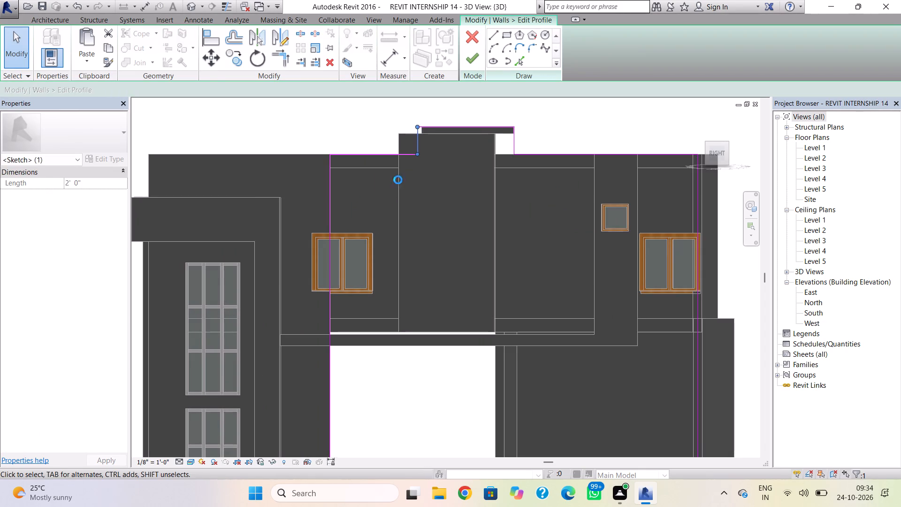
{"action": "key", "text": "Left"}
{"action": "key", "text": "Left"}
{"action": "key", "text": "Left"}
{"action": "key", "text": "Left"}
{"action": "key", "text": "Left"}
{"action": "key", "text": "Left"}
{"action": "key", "text": "Left"}
{"action": "key", "text": "Left"}
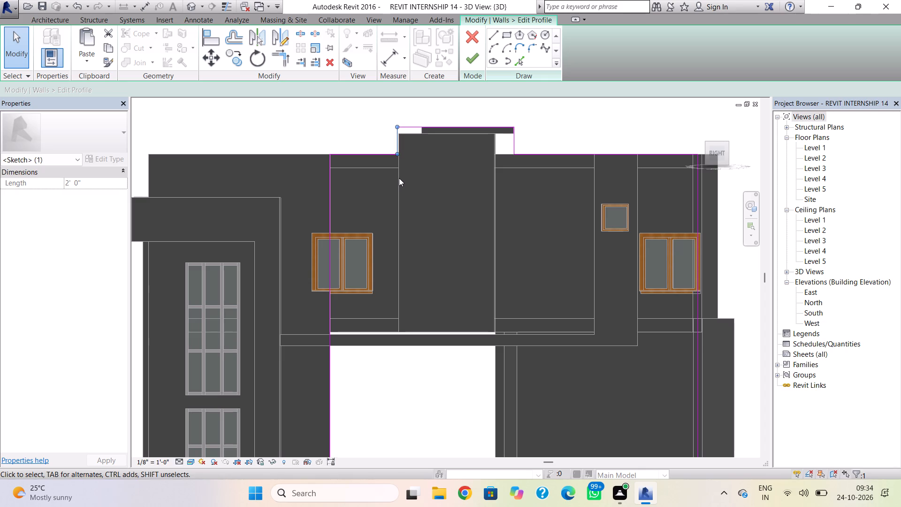
{"action": "scroll", "coordinate": [401, 150], "scroll_direction": "up", "scroll_amount": 9}
{"action": "key", "text": "Right"}
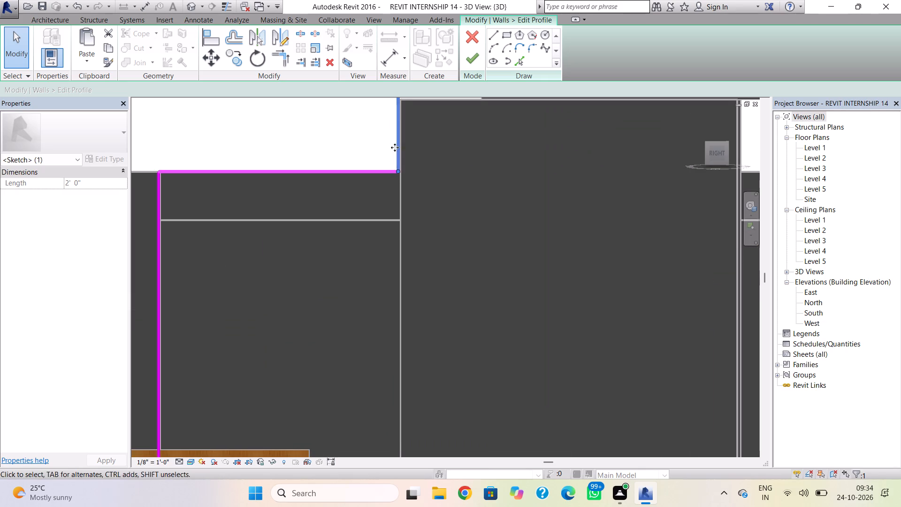
{"action": "key", "text": "Right"}
{"action": "scroll", "coordinate": [397, 148], "scroll_direction": "down", "scroll_amount": 3}
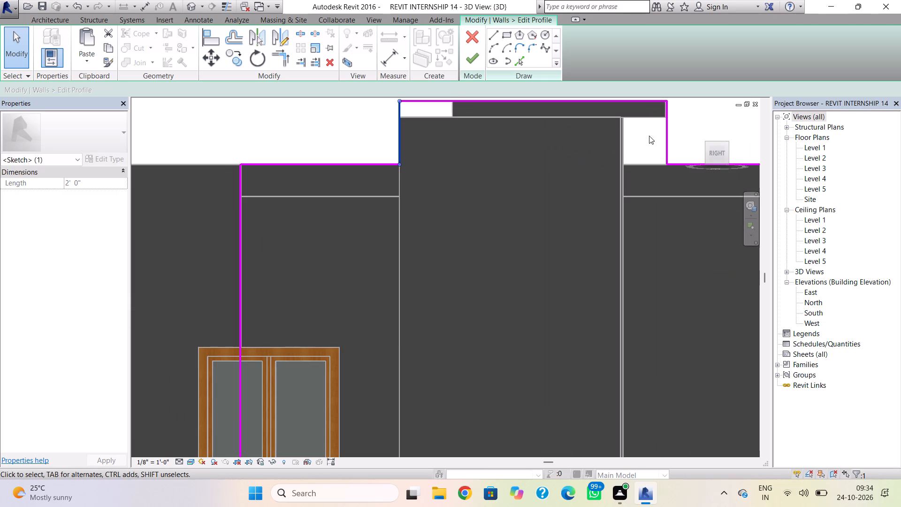
Move the rear vertical line of the wall profile's raised top section to the raised panel's rear edge and finish the profile edit.
{"action": "left_click", "coordinate": [664, 137]}
{"action": "key", "text": "Left"}
{"action": "key", "text": "Left"}
{"action": "key", "text": "Left"}
{"action": "key", "text": "Left"}
{"action": "key", "text": "Left"}
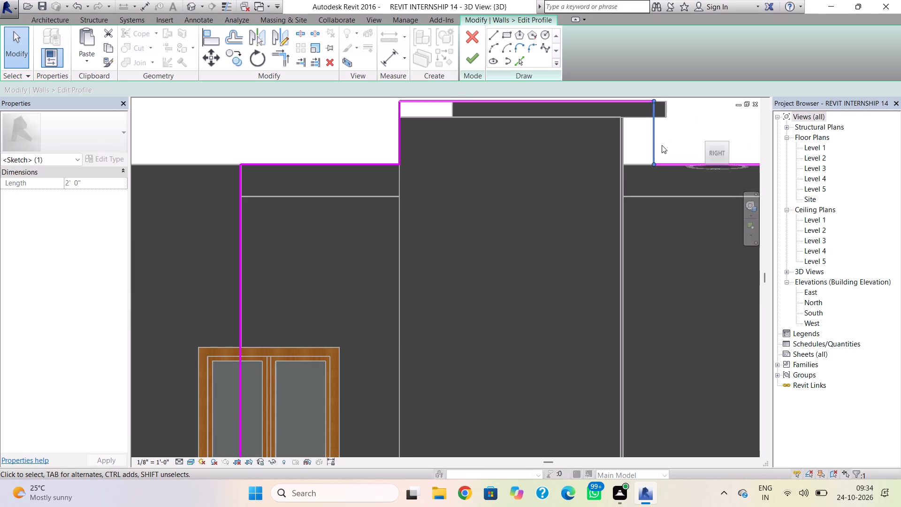
{"action": "key", "text": "Left"}
{"action": "key", "text": "Left"}
{"action": "key", "text": "Left"}
{"action": "key", "text": "Left"}
{"action": "key", "text": "Left"}
{"action": "key", "text": "Left"}
{"action": "key", "text": "Left"}
{"action": "key", "text": "Left"}
{"action": "key", "text": "Left"}
{"action": "key", "text": "Left"}
{"action": "key", "text": "Left"}
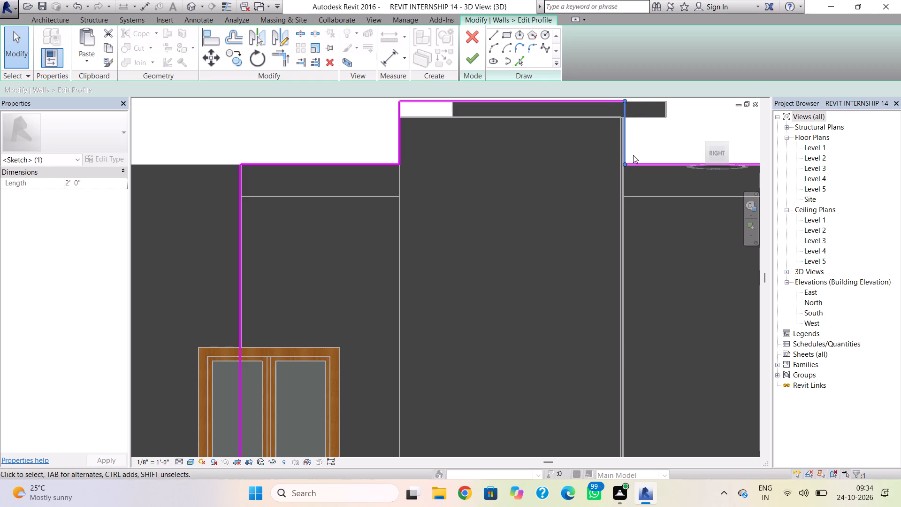
{"action": "key", "text": "Left"}
{"action": "scroll", "coordinate": [623, 154], "scroll_direction": "up", "scroll_amount": 3}
{"action": "key", "text": "Left"}
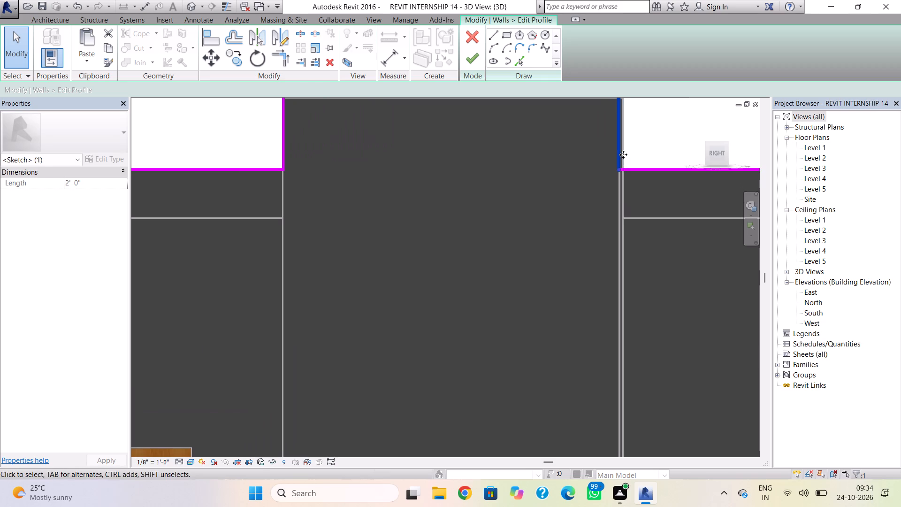
{"action": "scroll", "coordinate": [625, 154], "scroll_direction": "down", "scroll_amount": 2}
{"action": "scroll", "coordinate": [627, 154], "scroll_direction": "up", "scroll_amount": 1}
{"action": "key", "text": "Right"}
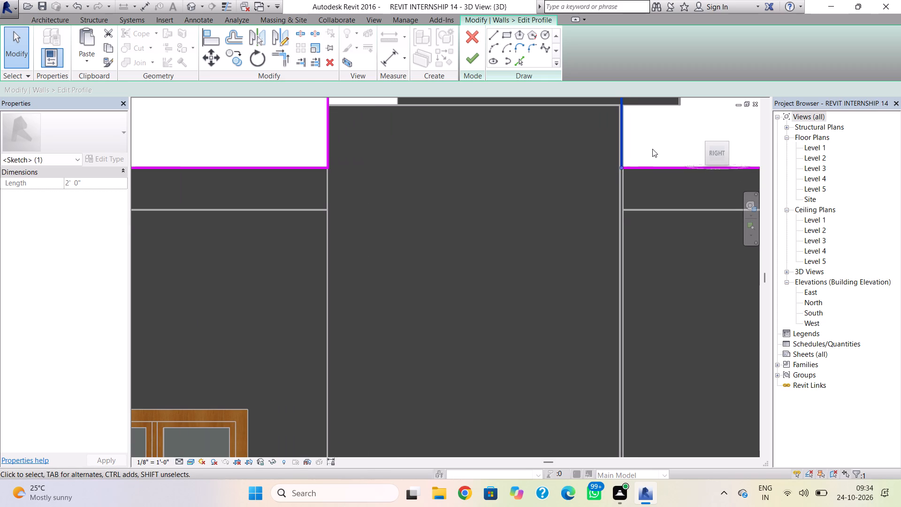
{"action": "left_click", "coordinate": [477, 59]}
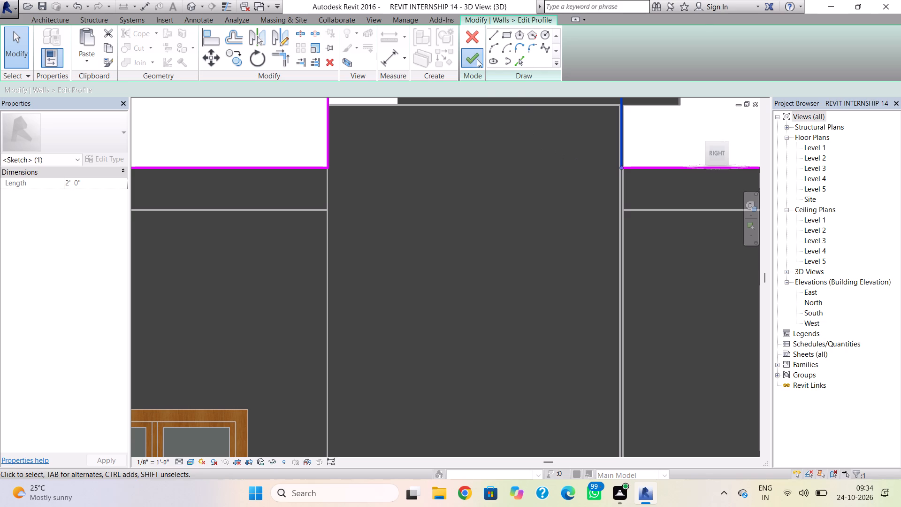
{"action": "scroll", "coordinate": [550, 173], "scroll_direction": "down", "scroll_amount": 4}
{"action": "scroll", "coordinate": [516, 199], "scroll_direction": "down", "scroll_amount": 1}
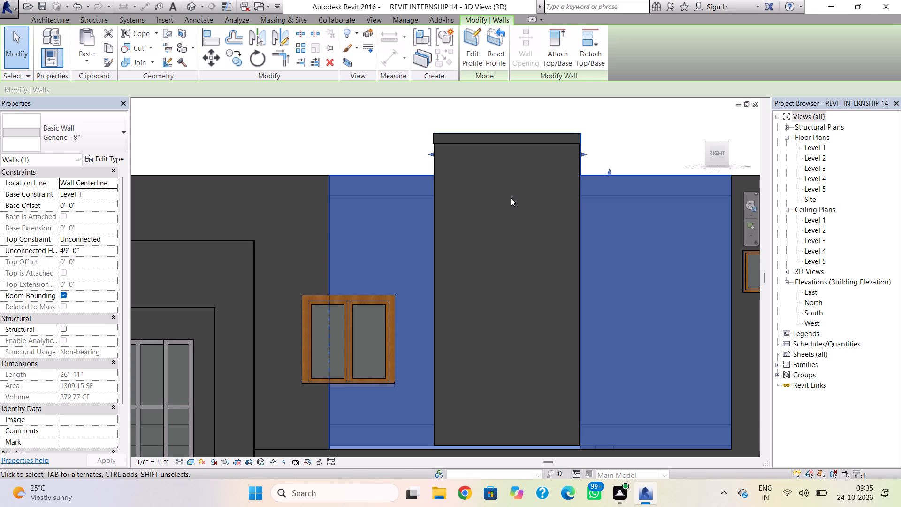
{"action": "key", "text": "Escape"}
Adjust the raised panel's depth by pulling its back face inward past the side wall and its outer face slightly inward.
{"action": "right_click_drag", "start_coordinate": [376, 153], "coordinate": [377, 154], "text": "shift"}
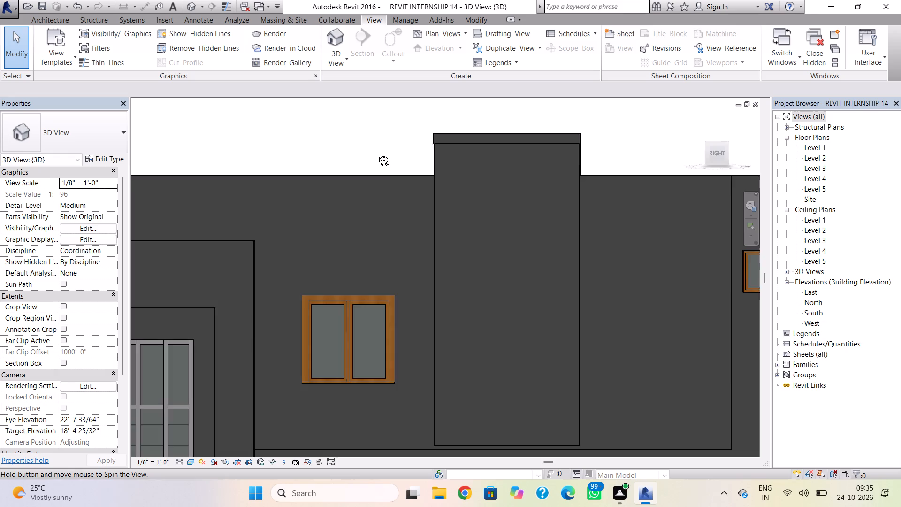
{"action": "right_click_drag", "start_coordinate": [377, 154], "coordinate": [428, 192], "text": "shift"}
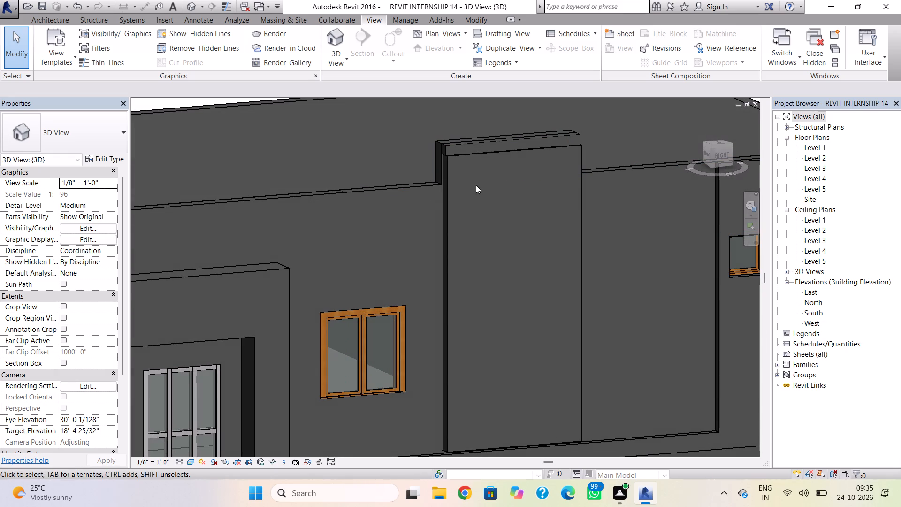
{"action": "right_click_drag", "start_coordinate": [443, 180], "coordinate": [511, 246], "text": "shift"}
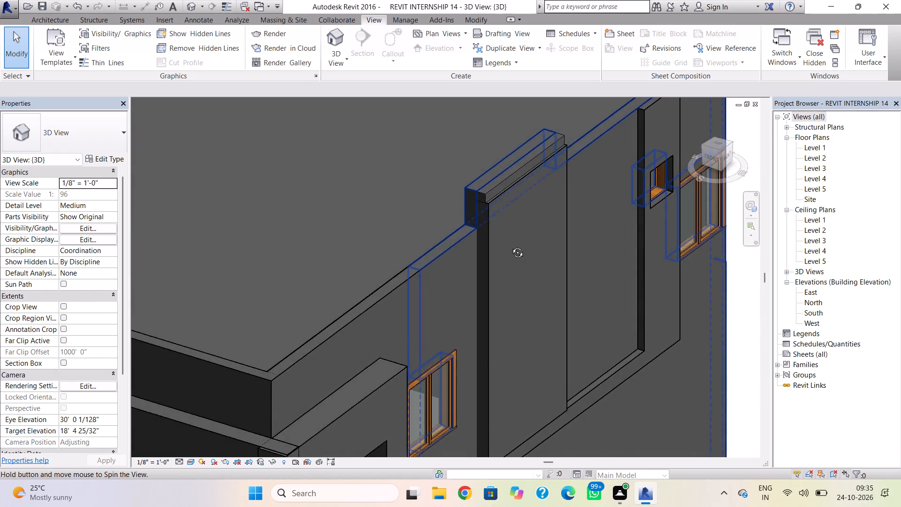
{"action": "right_click_drag", "start_coordinate": [511, 246], "coordinate": [538, 282], "text": "shift"}
{"action": "left_click", "coordinate": [506, 291]}
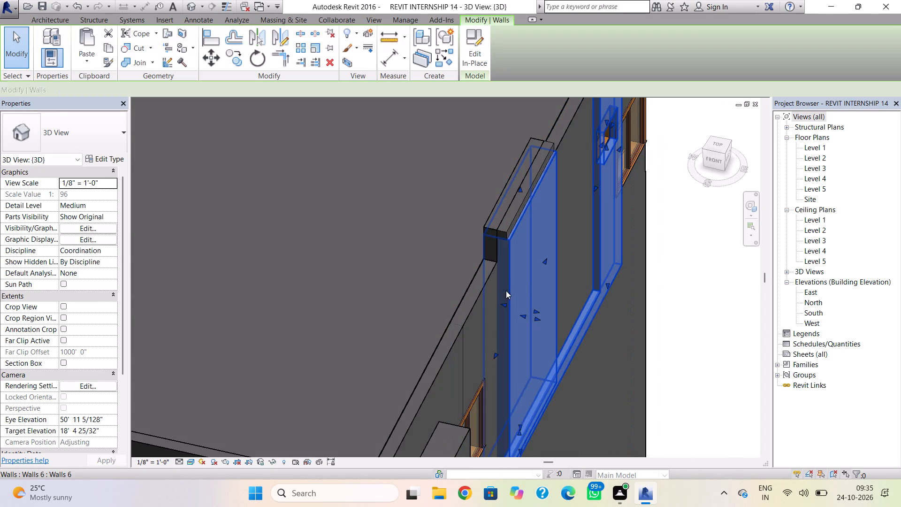
{"action": "scroll", "coordinate": [516, 297], "scroll_direction": "up", "scroll_amount": 4}
{"action": "left_click_drag", "start_coordinate": [496, 307], "coordinate": [492, 305]}
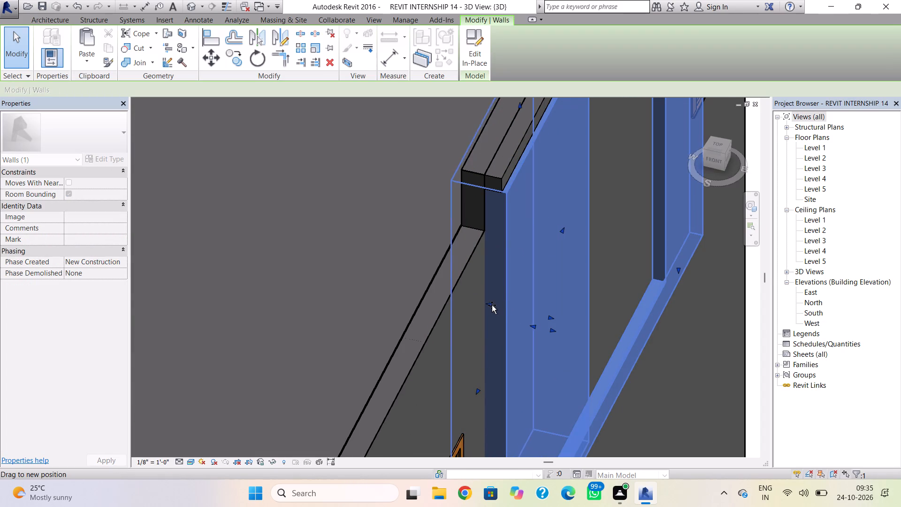
{"action": "left_click_drag", "start_coordinate": [492, 305], "coordinate": [490, 304]}
{"action": "left_click_drag", "start_coordinate": [551, 329], "coordinate": [547, 327]}
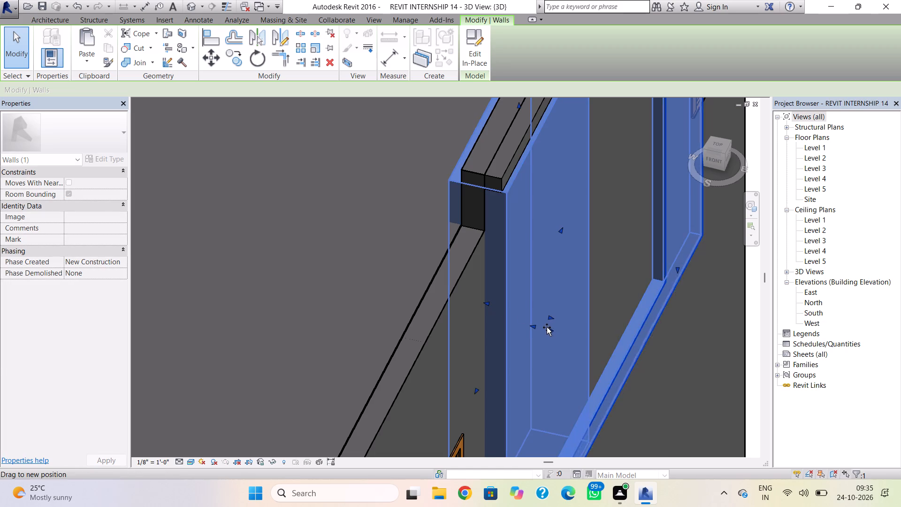
{"action": "left_click_drag", "start_coordinate": [547, 327], "coordinate": [538, 312]}
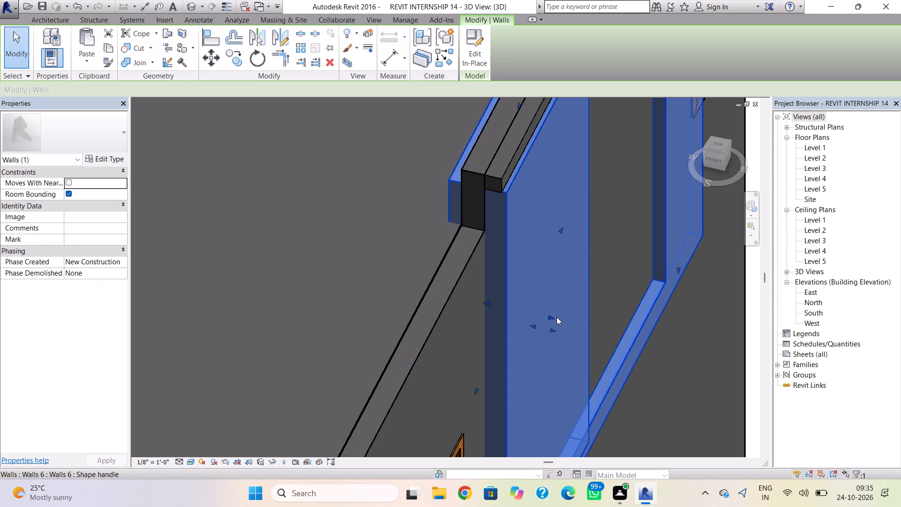
{"action": "scroll", "coordinate": [555, 318], "scroll_direction": "down", "scroll_amount": 2}
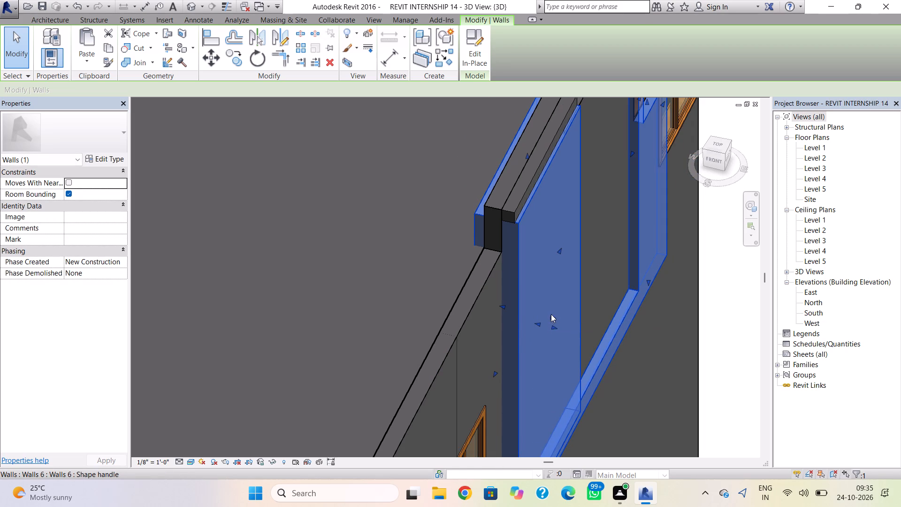
{"action": "left_click_drag", "start_coordinate": [552, 317], "coordinate": [547, 314]}
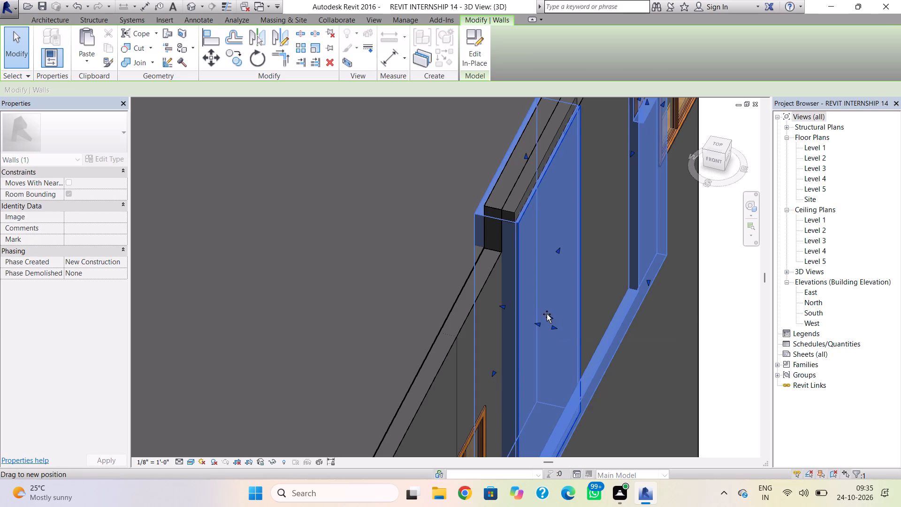
{"action": "left_click_drag", "start_coordinate": [547, 314], "coordinate": [548, 312]}
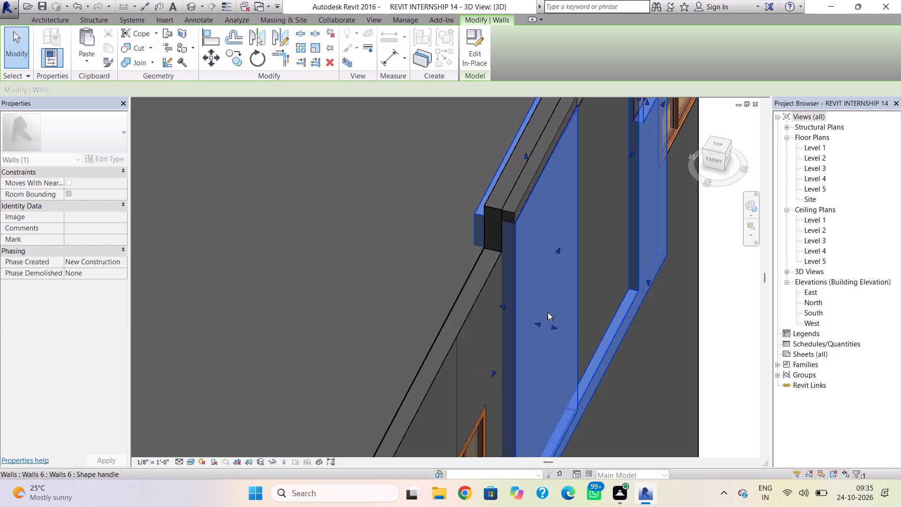
{"action": "key", "text": "Escape"}
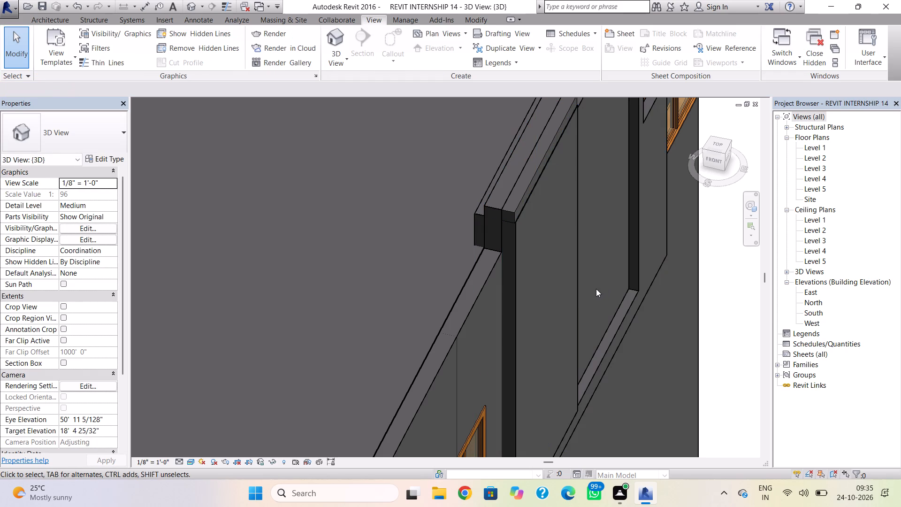
Pull the raised panel's back face outward so it does not project behind the side wall.
{"action": "scroll", "coordinate": [596, 289], "scroll_direction": "down", "scroll_amount": 2}
{"action": "right_click_drag", "start_coordinate": [595, 289], "coordinate": [571, 263], "text": "shift"}
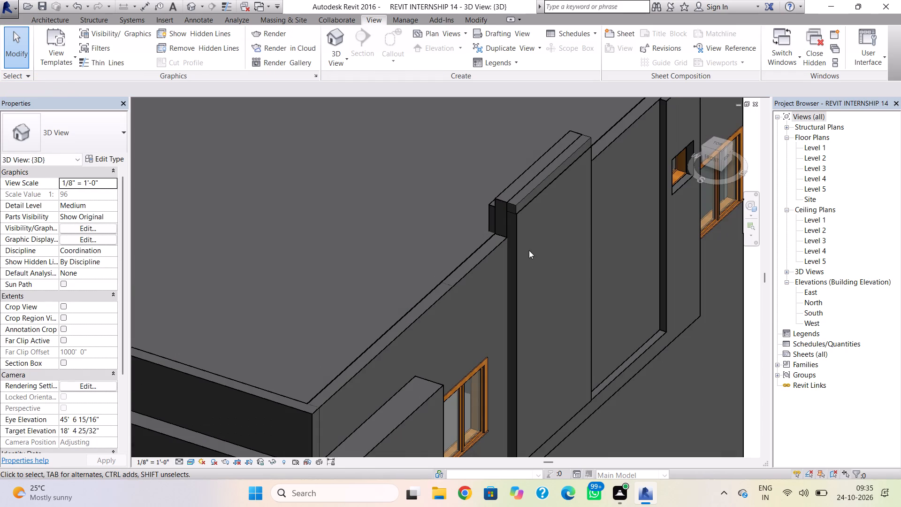
{"action": "left_click", "coordinate": [514, 261]}
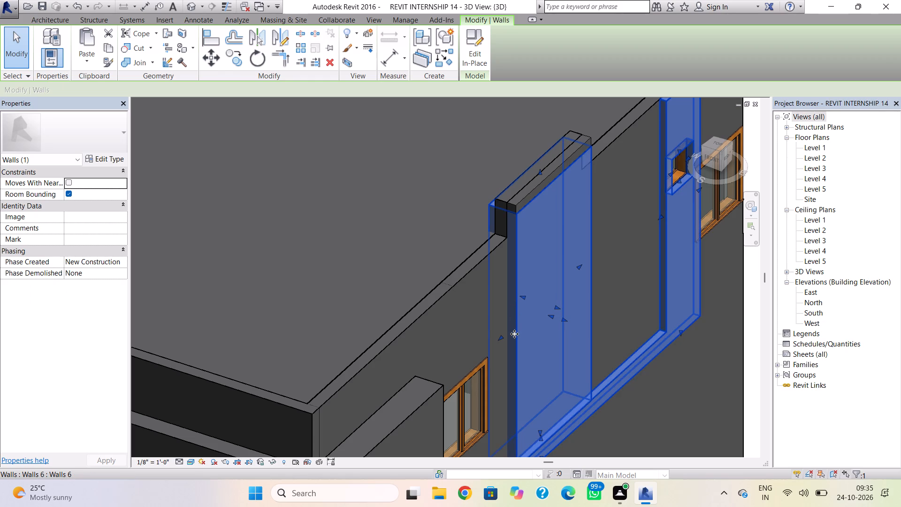
{"action": "left_click_drag", "start_coordinate": [525, 298], "coordinate": [537, 301]}
{"action": "key", "text": "Escape"}
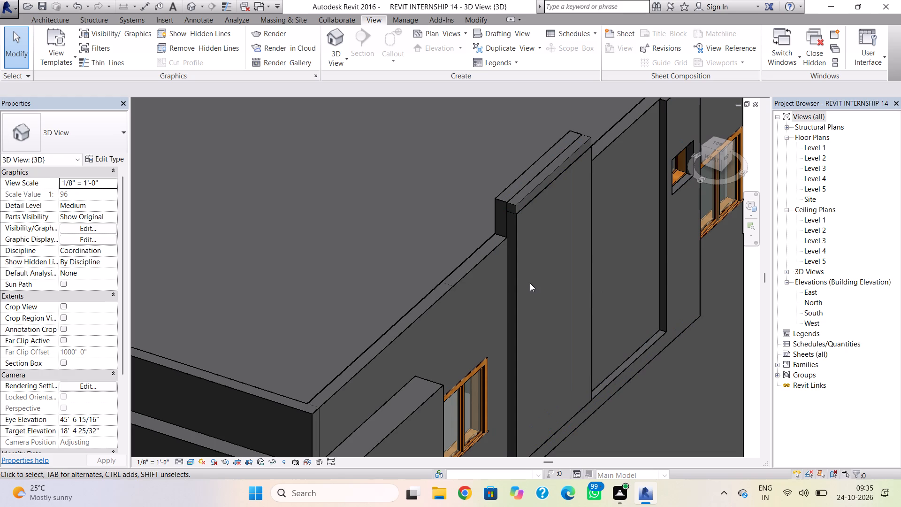
Place a Casement Dbl with Trim 48" x 48" window on the raised panel of the side wall.
{"action": "scroll", "coordinate": [604, 296], "scroll_direction": "down", "scroll_amount": 3}
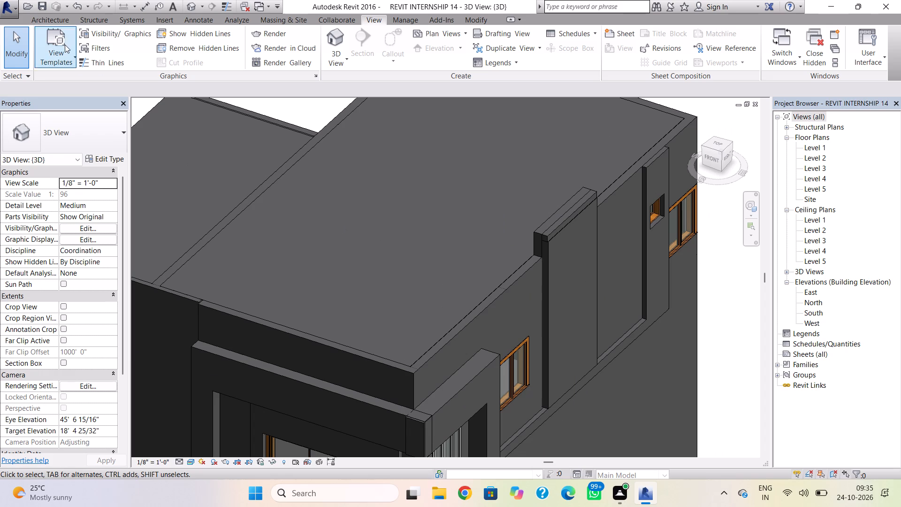
{"action": "left_click", "coordinate": [48, 20]}
{"action": "left_click", "coordinate": [106, 47]}
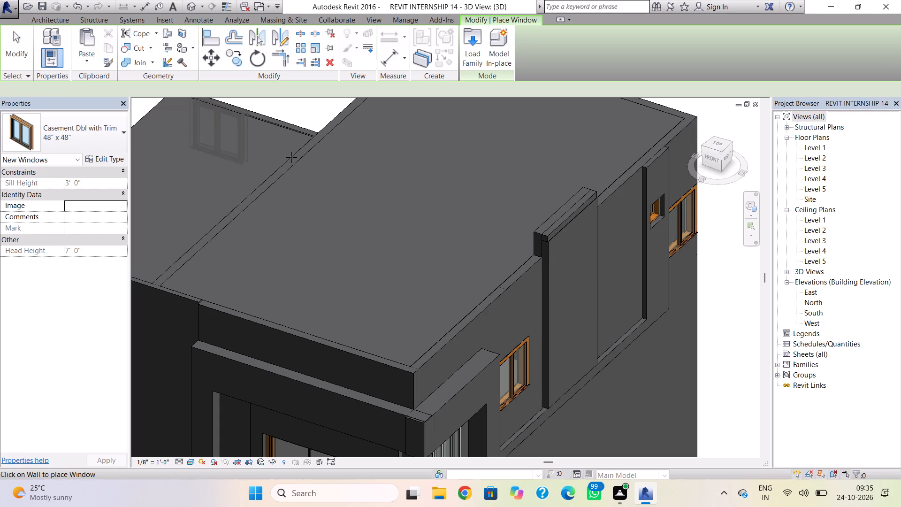
{"action": "right_click_drag", "start_coordinate": [584, 307], "coordinate": [500, 273], "text": "shift"}
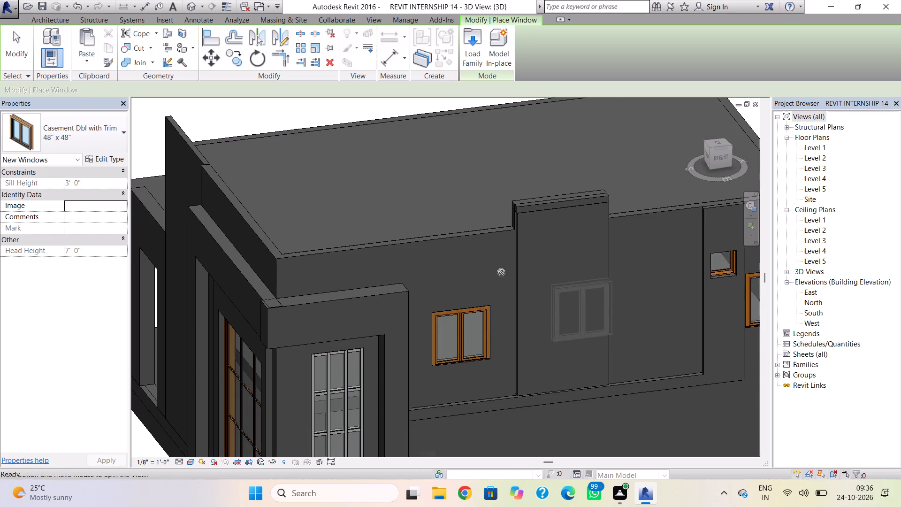
{"action": "left_click", "coordinate": [563, 293]}
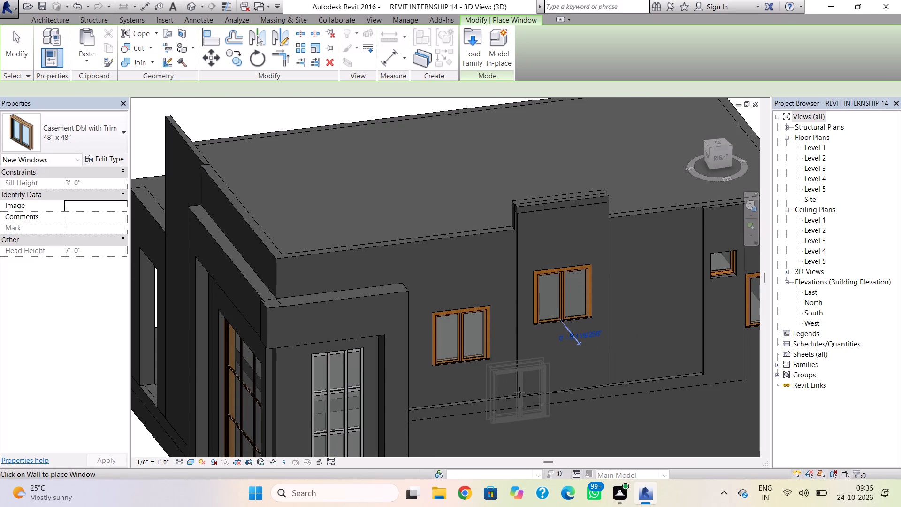
{"action": "key", "text": "Escape"}
{"action": "key", "text": "Escape"}
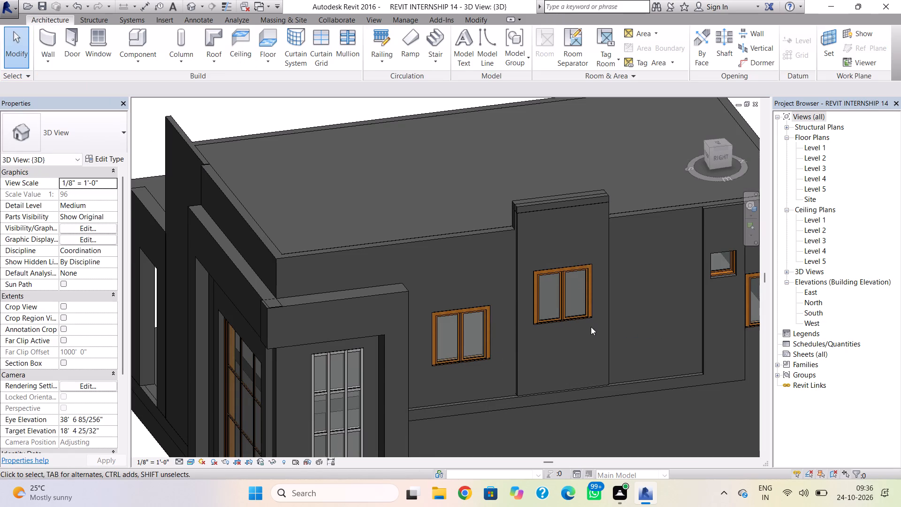
Lower the raised panel's window to a sill height of about 4' 8 5/8" and nudge it slightly toward the building's front.
{"action": "left_click", "coordinate": [577, 320]}
{"action": "key", "text": "Down"}
{"action": "key", "text": "Down"}
{"action": "key", "text": "Down"}
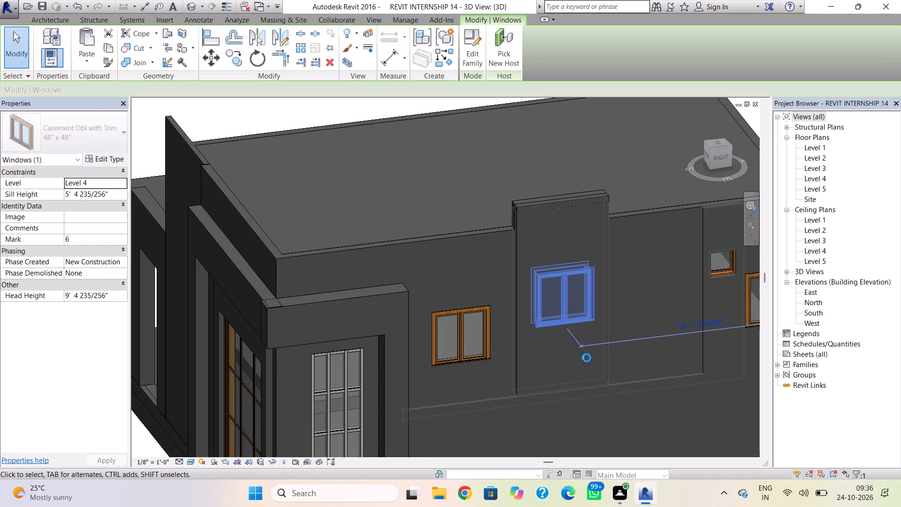
{"action": "key", "text": "Down"}
{"action": "key", "text": "Down"}
{"action": "key", "text": "Down"}
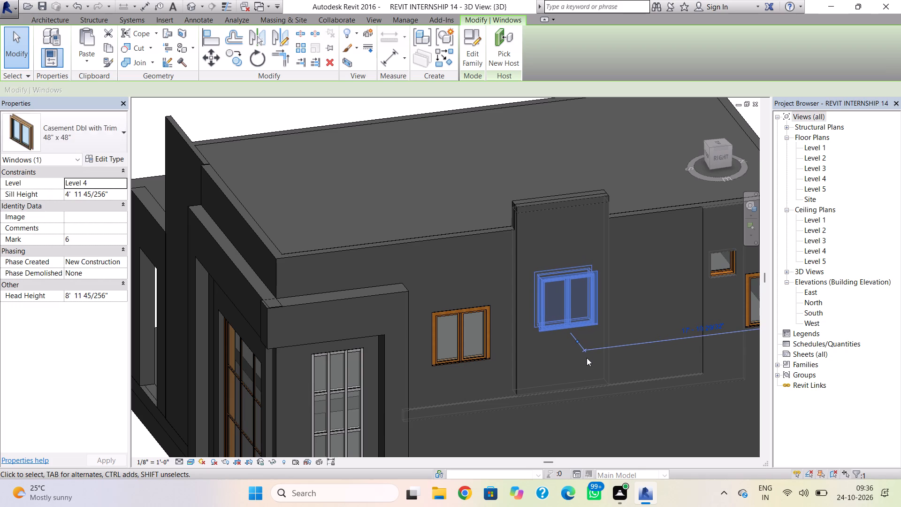
{"action": "key", "text": "Left"}
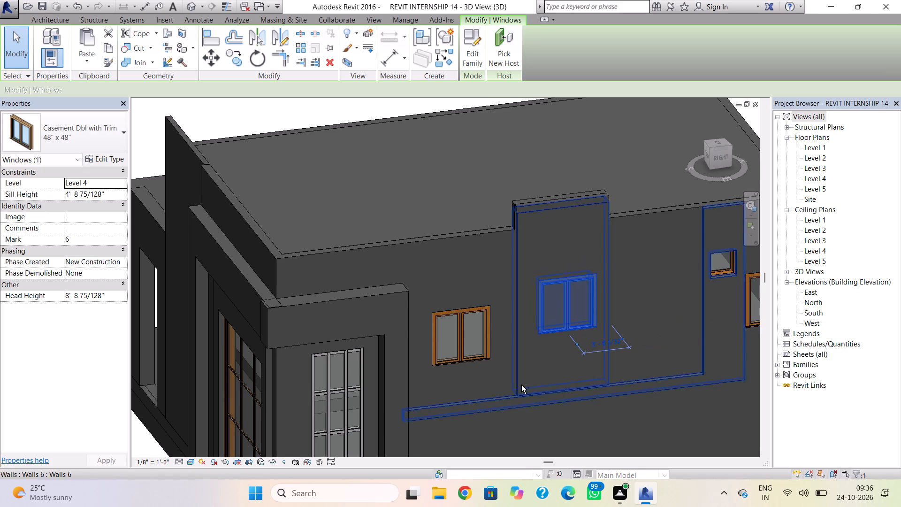
{"action": "right_click_drag", "start_coordinate": [521, 385], "coordinate": [637, 429], "text": "shift"}
{"action": "key", "text": "Escape"}
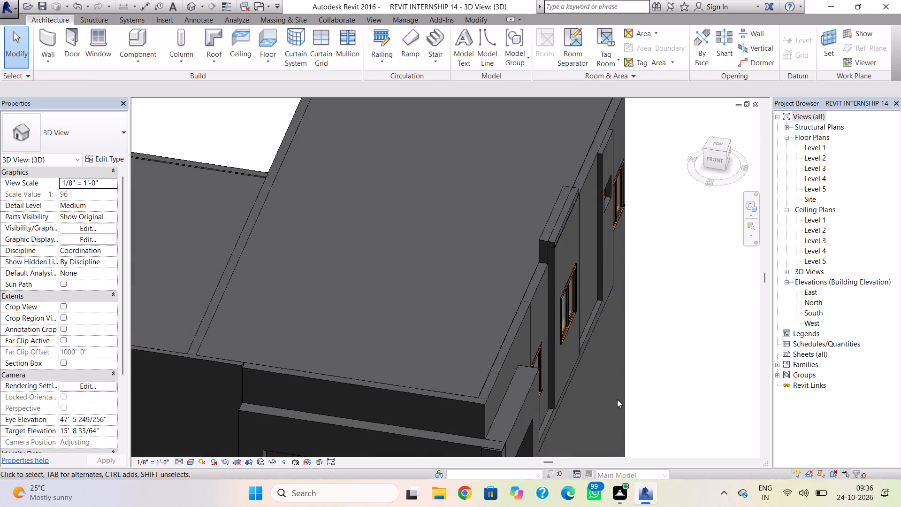
Raise the casement window in front of the raised panel to a 4' 6" sill height and nudge it slightly toward the panel.
{"action": "right_click_drag", "start_coordinate": [617, 399], "coordinate": [483, 299], "text": "shift"}
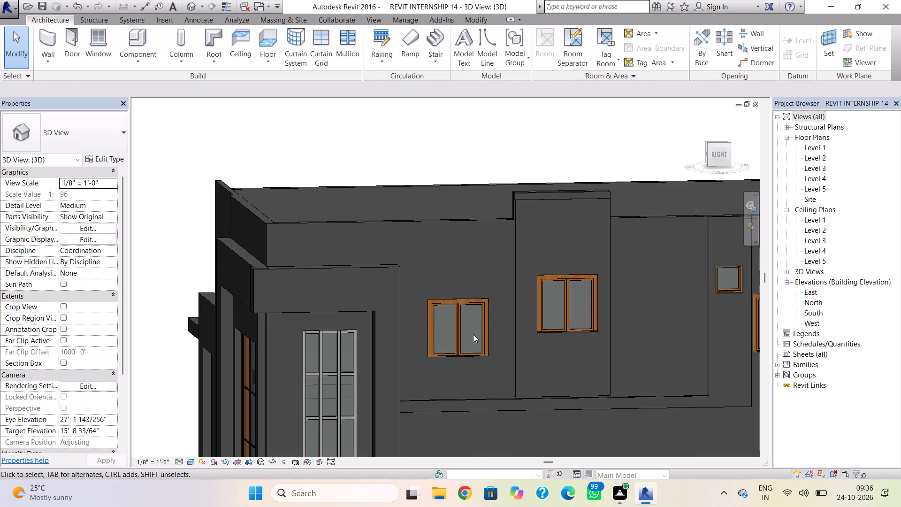
{"action": "left_click", "coordinate": [488, 333]}
{"action": "key", "text": "Up"}
{"action": "key", "text": "Up"}
{"action": "key", "text": "Up"}
{"action": "key", "text": "Up"}
{"action": "key", "text": "Up"}
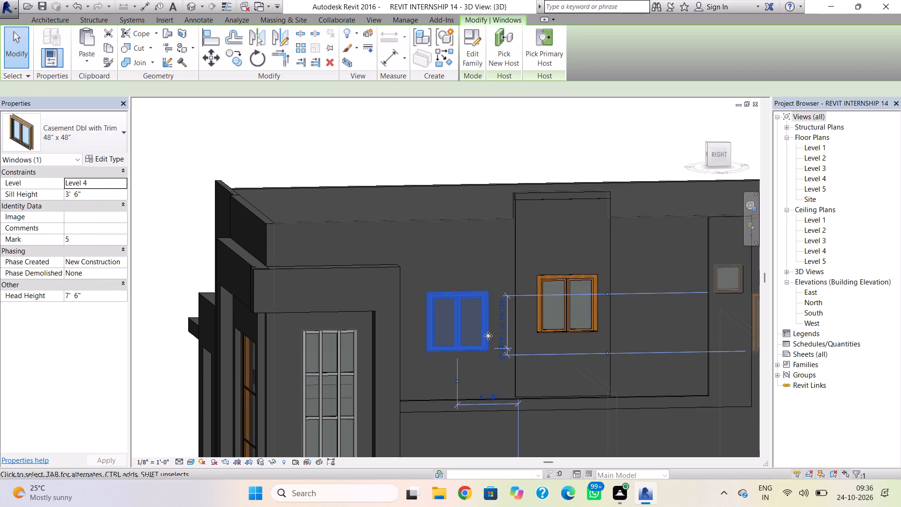
{"action": "key", "text": "Up"}
{"action": "key", "text": "Up"}
{"action": "key", "text": "Up"}
{"action": "key", "text": "Up"}
{"action": "key", "text": "Up"}
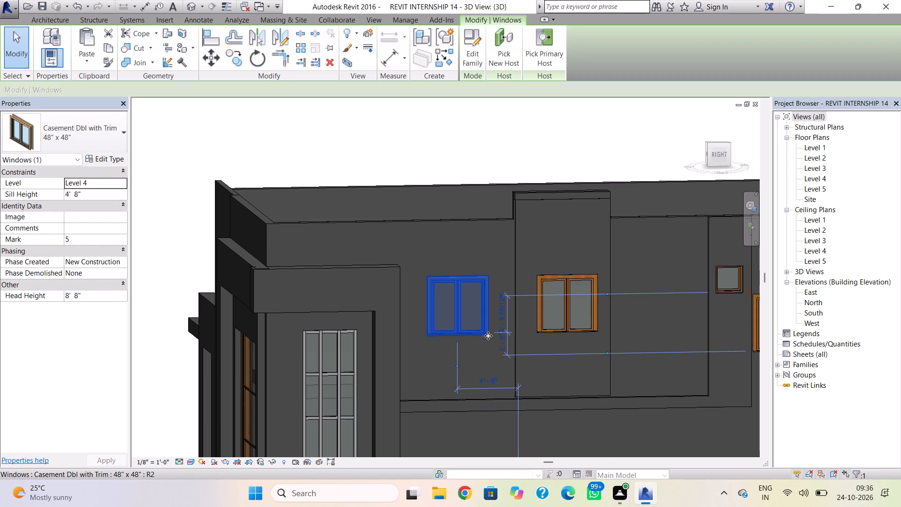
{"action": "key", "text": "Right"}
{"action": "key", "text": "Down"}
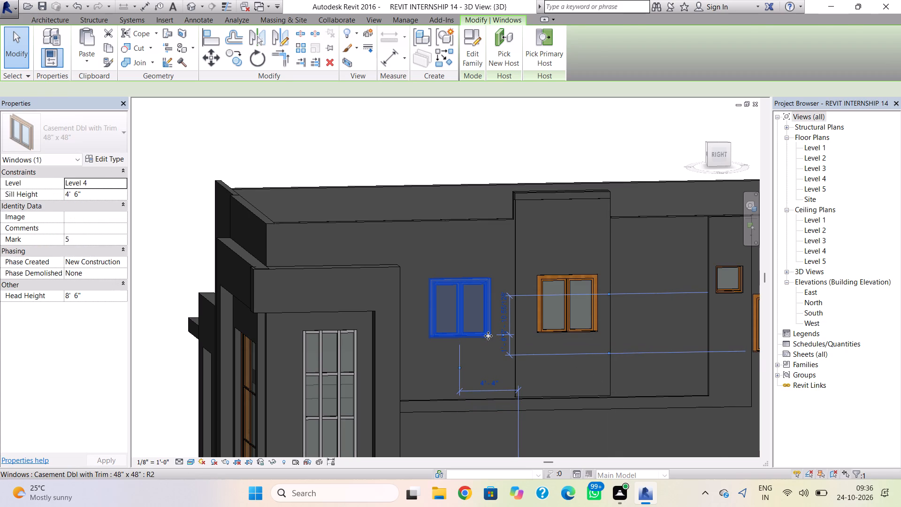
{"action": "key", "text": "Escape"}
Place a Casement Dbl with Trim 48" x 48" window on the side wall between the raised panel and the small square window.
{"action": "middle_click_drag", "start_coordinate": [580, 338], "coordinate": [459, 350]}
{"action": "scroll", "coordinate": [580, 338], "scroll_direction": "down", "scroll_amount": 1}
{"action": "left_click", "coordinate": [372, 341]}
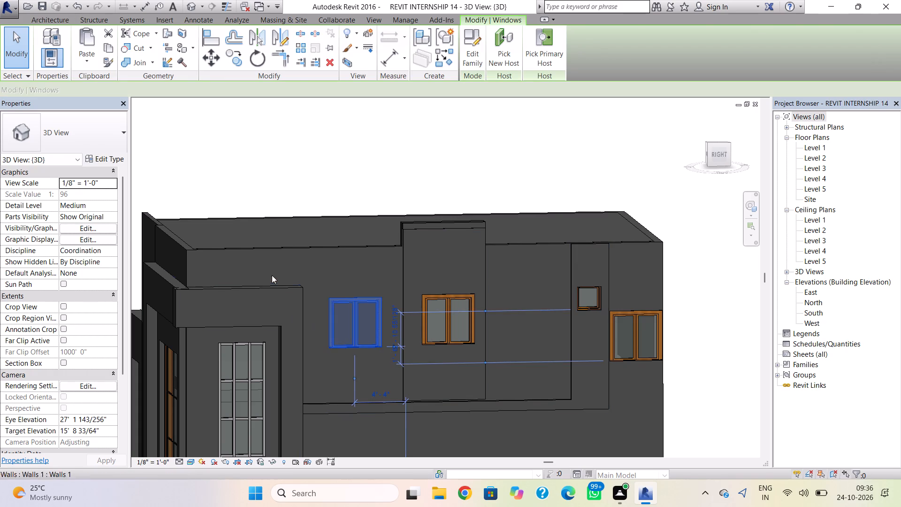
{"action": "key", "text": "Escape"}
{"action": "left_click", "coordinate": [86, 38]}
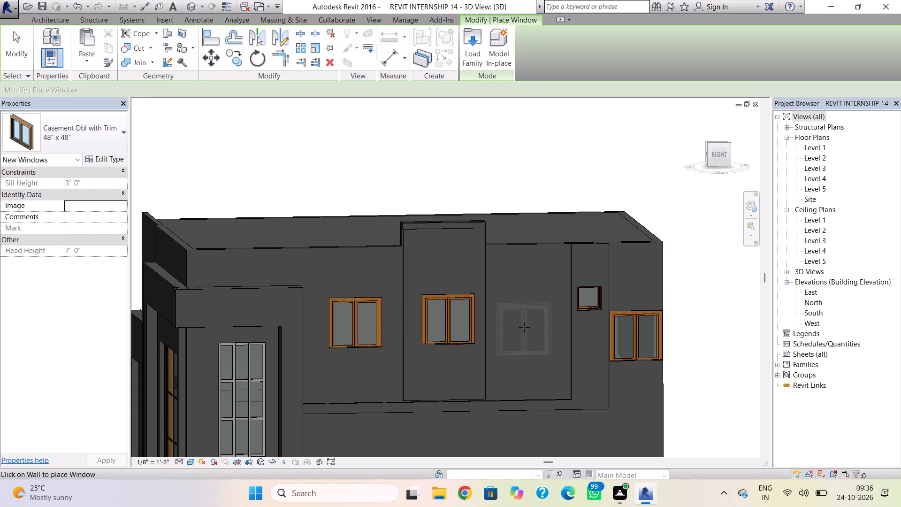
{"action": "left_click", "coordinate": [525, 316]}
{"action": "key", "text": "Escape"}
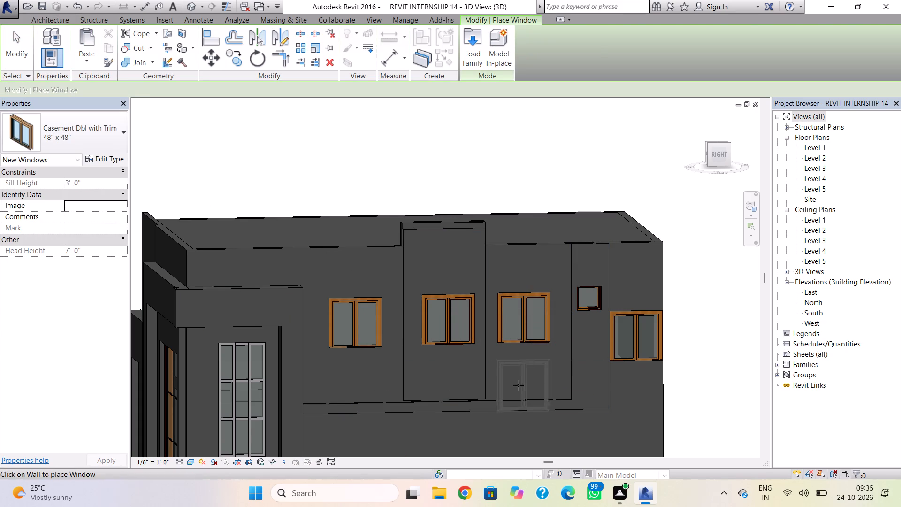
{"action": "key", "text": "Escape"}
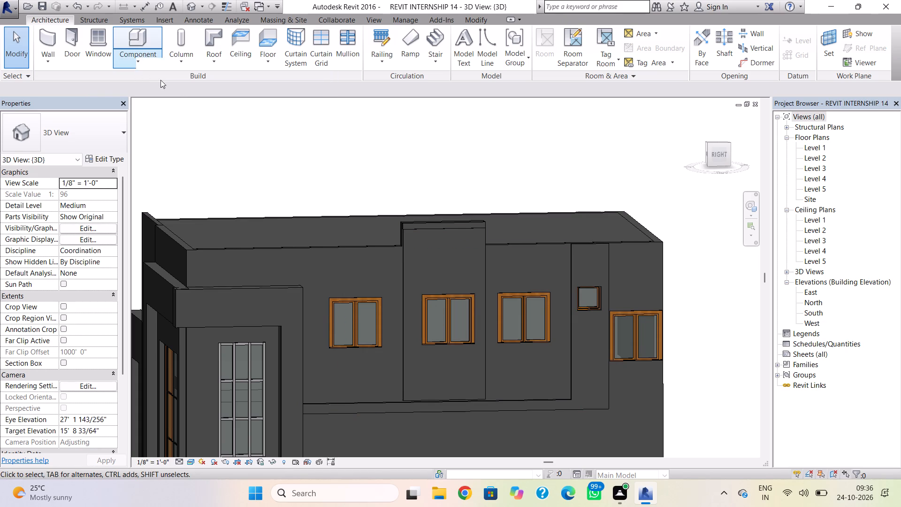
Open the in-place wall model for editing and enter the raised panel's extrusion sketch.
{"action": "left_click", "coordinate": [406, 268]}
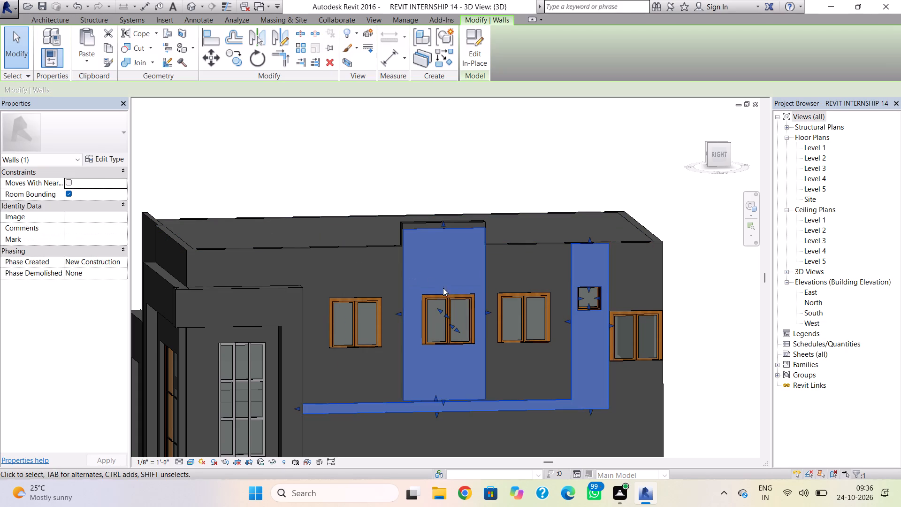
{"action": "left_click", "coordinate": [463, 284]}
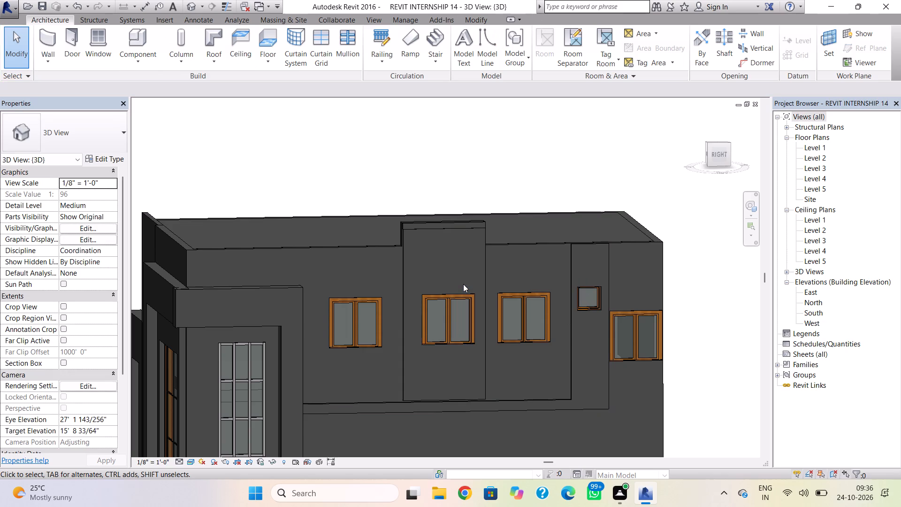
{"action": "left_click", "coordinate": [482, 277]}
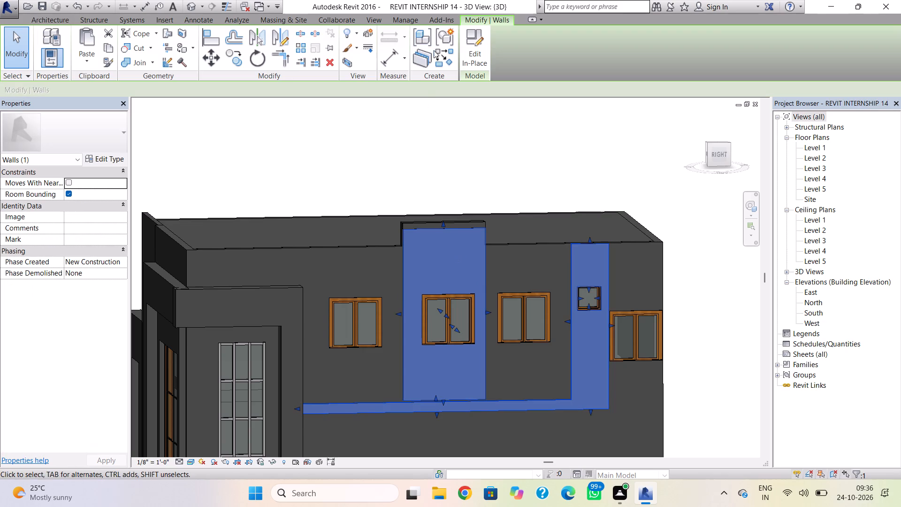
{"action": "left_click", "coordinate": [472, 50]}
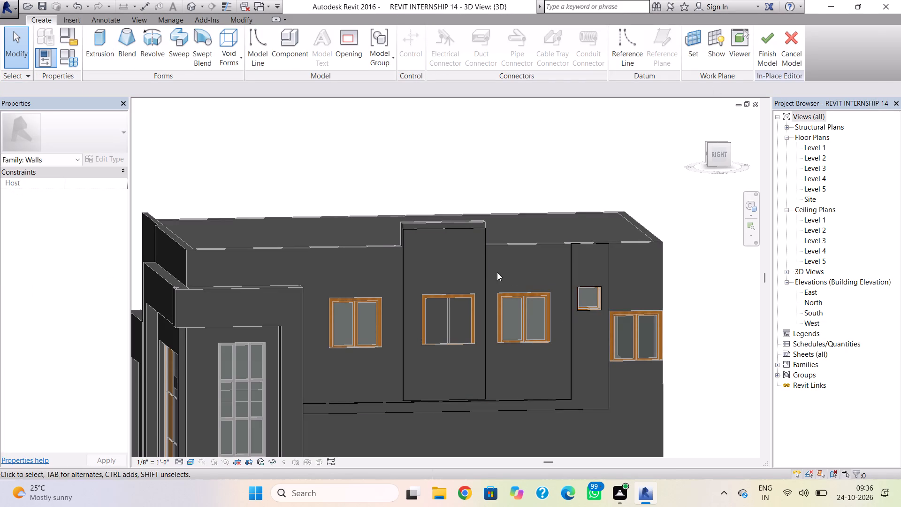
{"action": "left_click", "coordinate": [485, 276]}
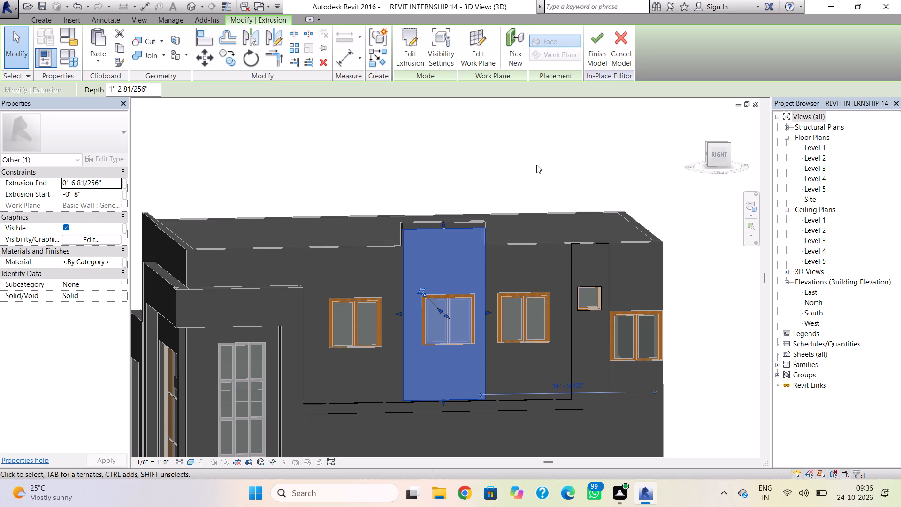
{"action": "left_click", "coordinate": [414, 43]}
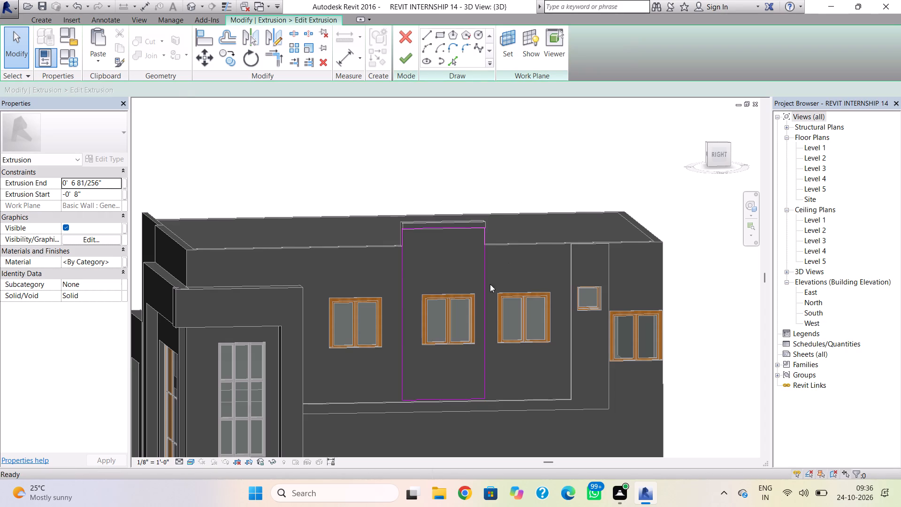
Draw a closed four-line outline about 4' 2 3/4" high along the frame of the raised panel's window in the extrusion sketch.
{"action": "right_click_drag", "start_coordinate": [492, 336], "coordinate": [470, 297], "text": "shift"}
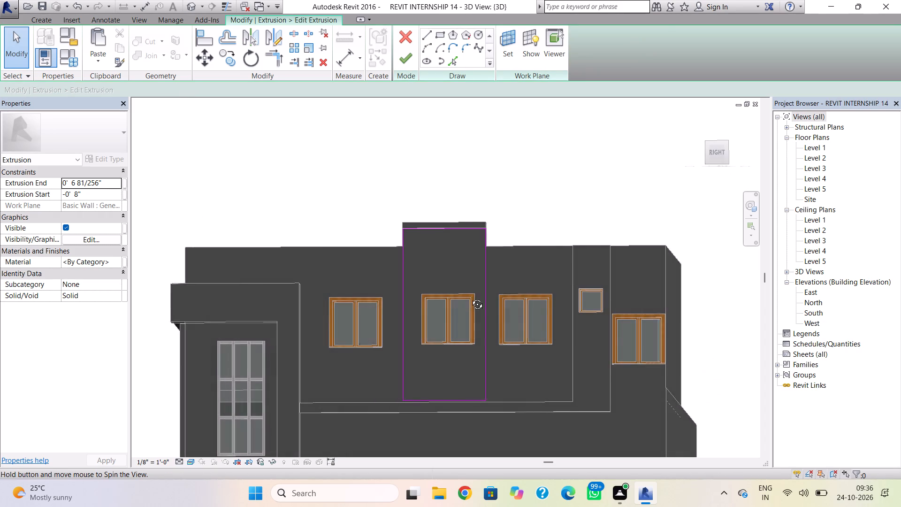
{"action": "right_click_drag", "start_coordinate": [470, 297], "coordinate": [474, 302], "text": "shift"}
{"action": "scroll", "coordinate": [473, 312], "scroll_direction": "up", "scroll_amount": 4}
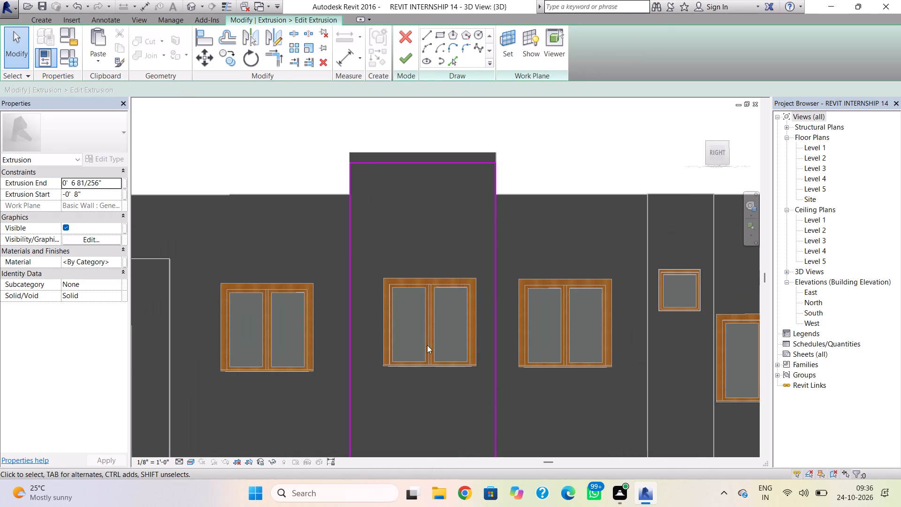
{"action": "left_click", "coordinate": [429, 36]}
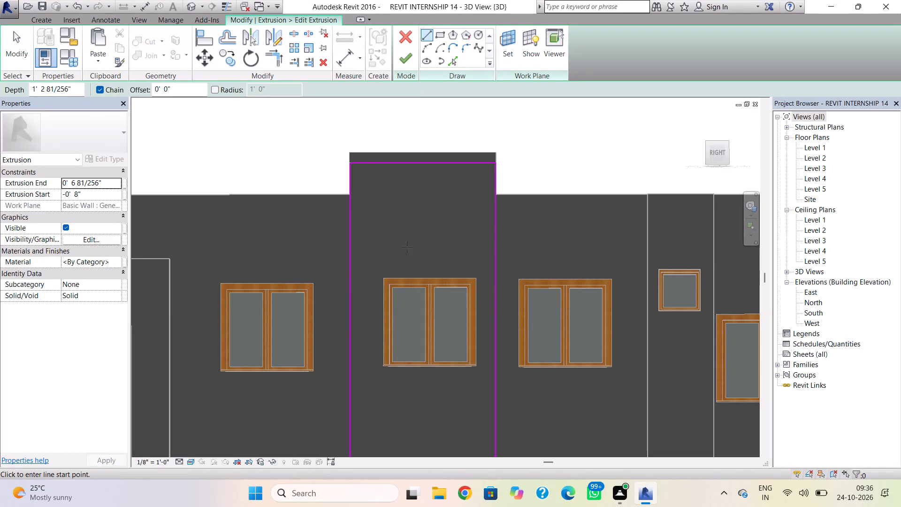
{"action": "right_click_drag", "start_coordinate": [433, 269], "coordinate": [444, 273], "text": "shift"}
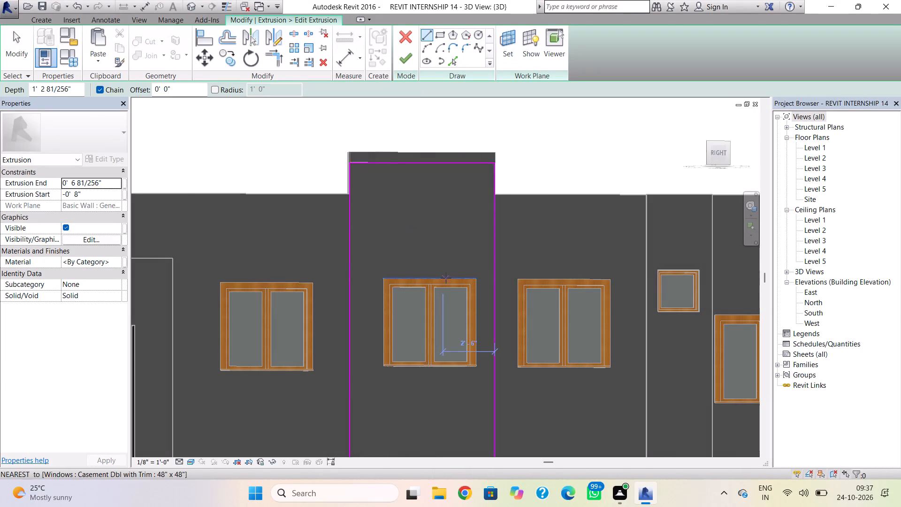
{"action": "scroll", "coordinate": [408, 284], "scroll_direction": "up", "scroll_amount": 4}
{"action": "left_click", "coordinate": [365, 272]}
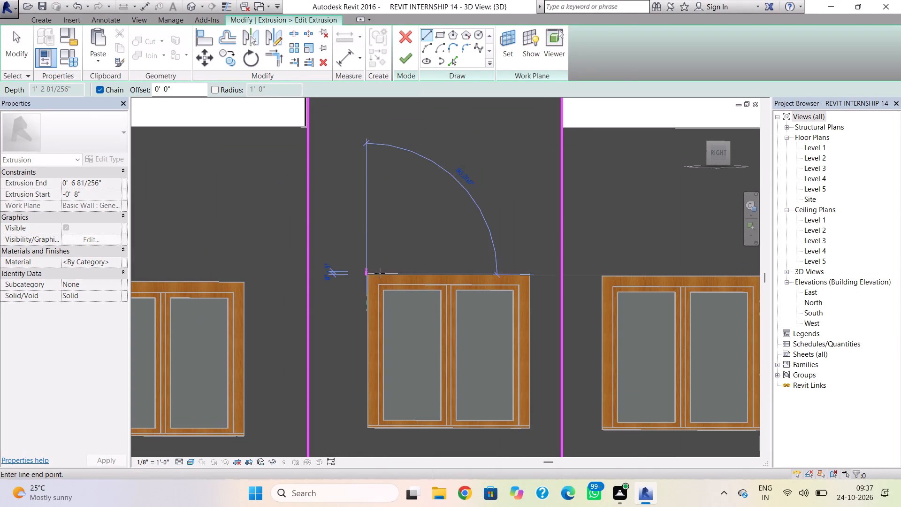
{"action": "left_click", "coordinate": [530, 276]}
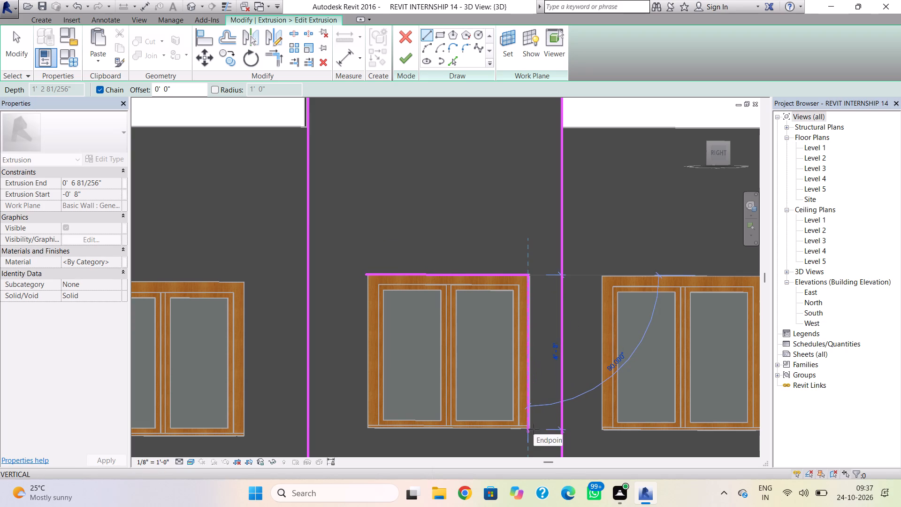
{"action": "left_click", "coordinate": [534, 429]}
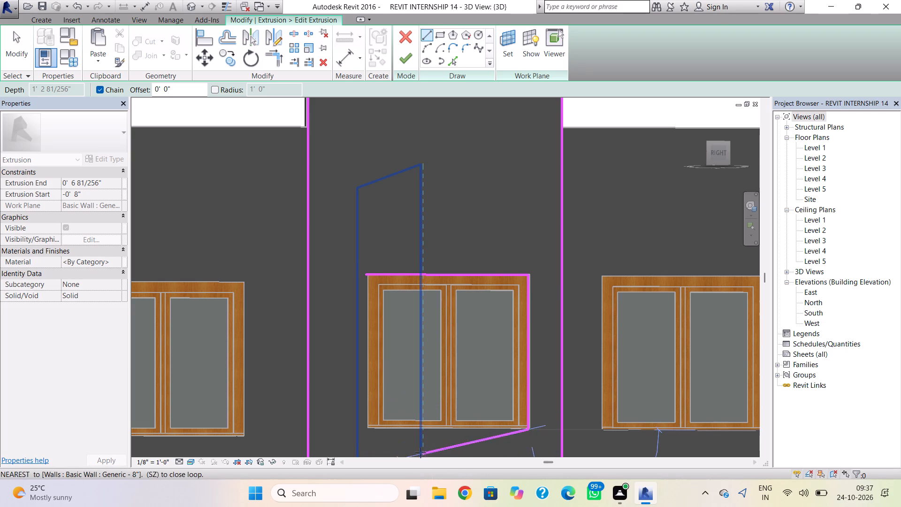
{"action": "key", "text": "Escape"}
{"action": "left_click", "coordinate": [367, 278]}
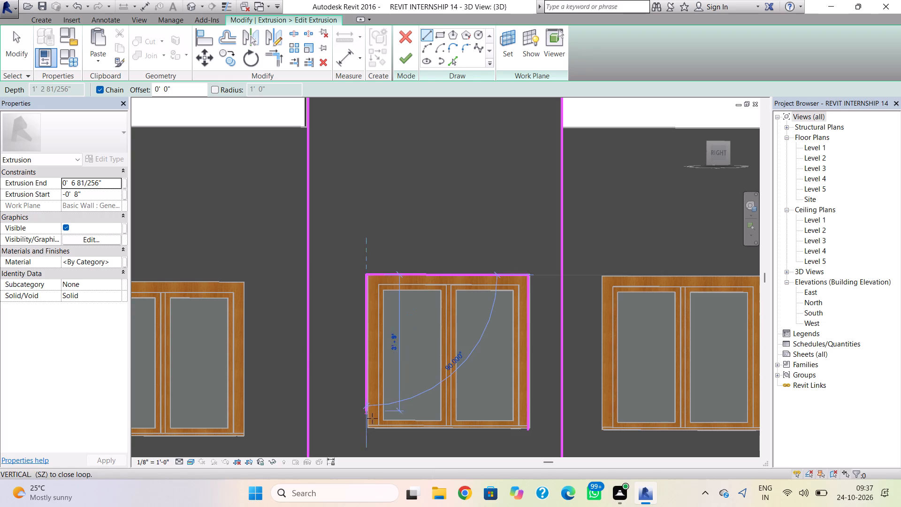
{"action": "left_click", "coordinate": [368, 431]}
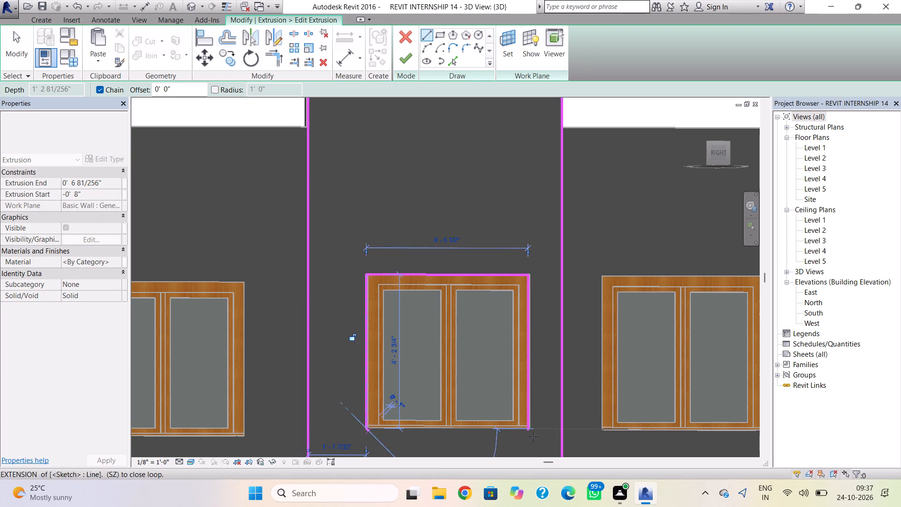
{"action": "left_click", "coordinate": [532, 432]}
{"action": "key", "text": "Escape"}
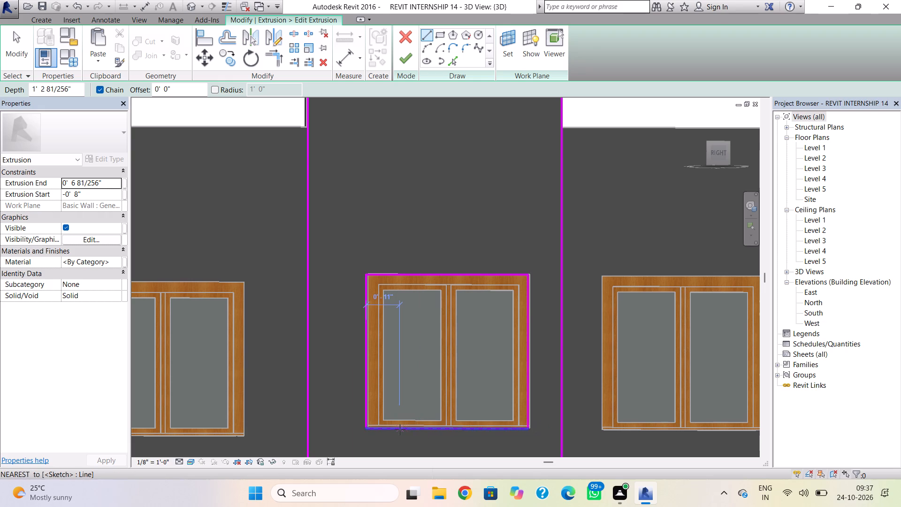
{"action": "key", "text": "Escape"}
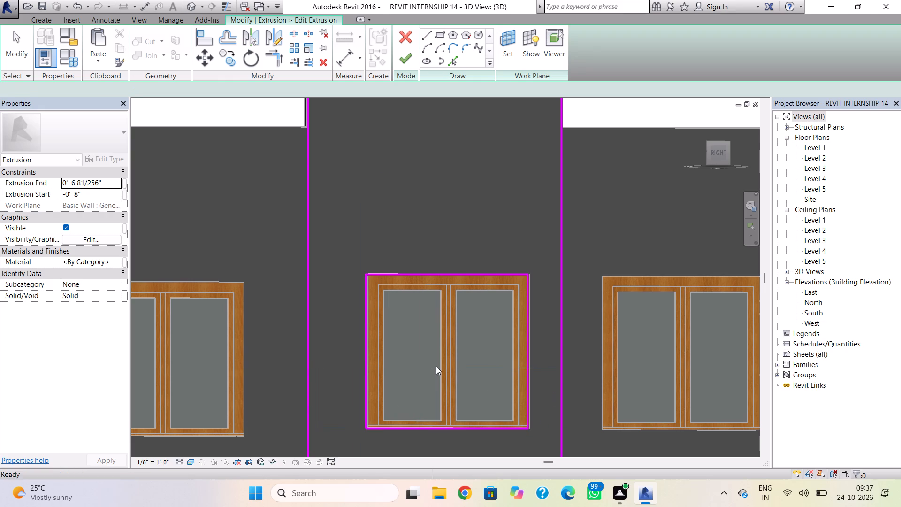
Nudge both vertical sides of the window outline slightly toward the building's rear so they follow the window frame edges.
{"action": "left_click", "coordinate": [365, 378]}
{"action": "scroll", "coordinate": [367, 378], "scroll_direction": "up", "scroll_amount": 3}
{"action": "key", "text": "Right"}
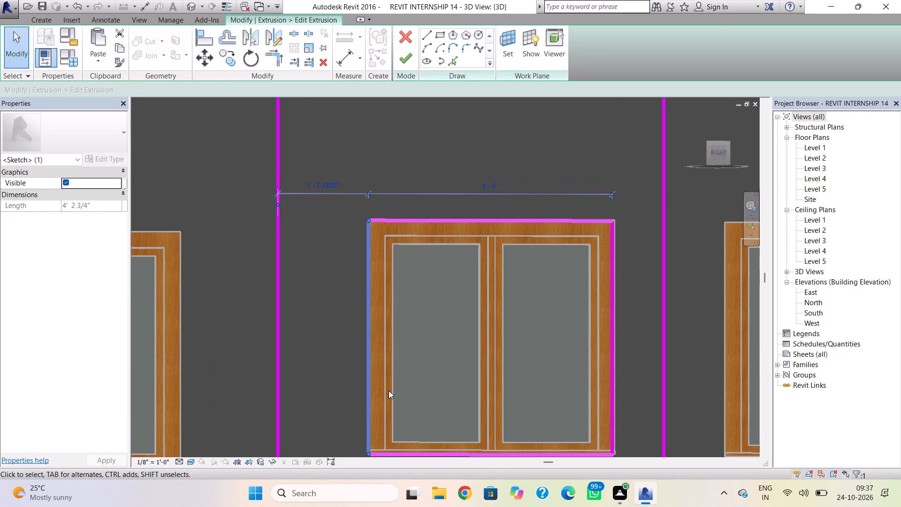
{"action": "left_click", "coordinate": [610, 324]}
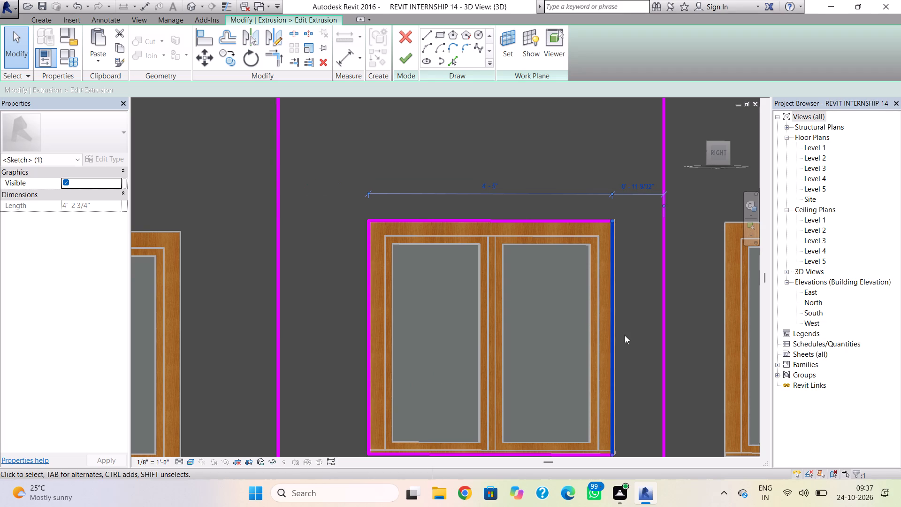
{"action": "key", "text": "Right"}
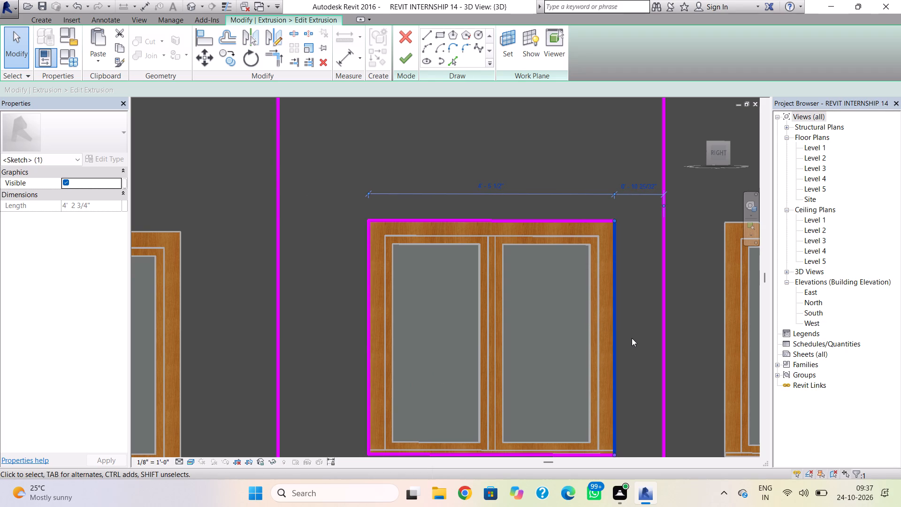
{"action": "key", "text": "Escape"}
{"action": "scroll", "coordinate": [600, 319], "scroll_direction": "down", "scroll_amount": 3}
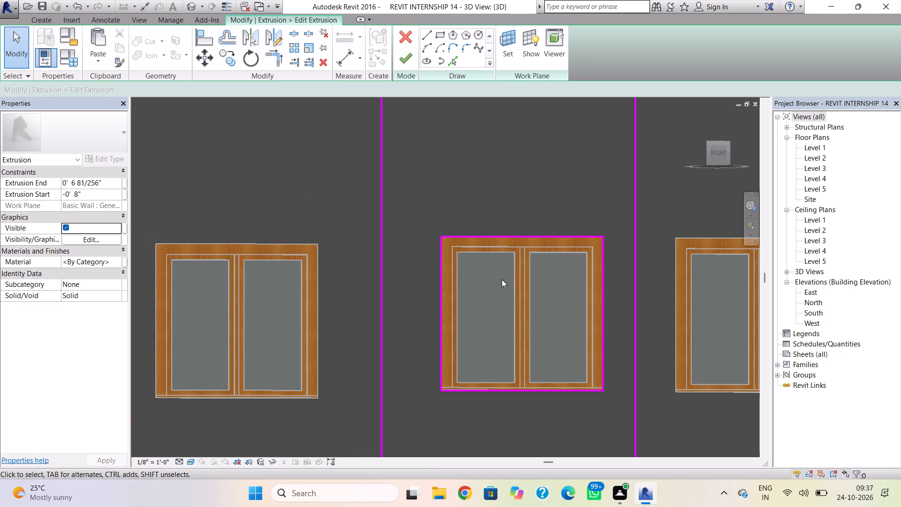
Draw a second, larger rectangle about 4' 11" high around the window outline in the panel sketch.
{"action": "left_click", "coordinate": [439, 37]}
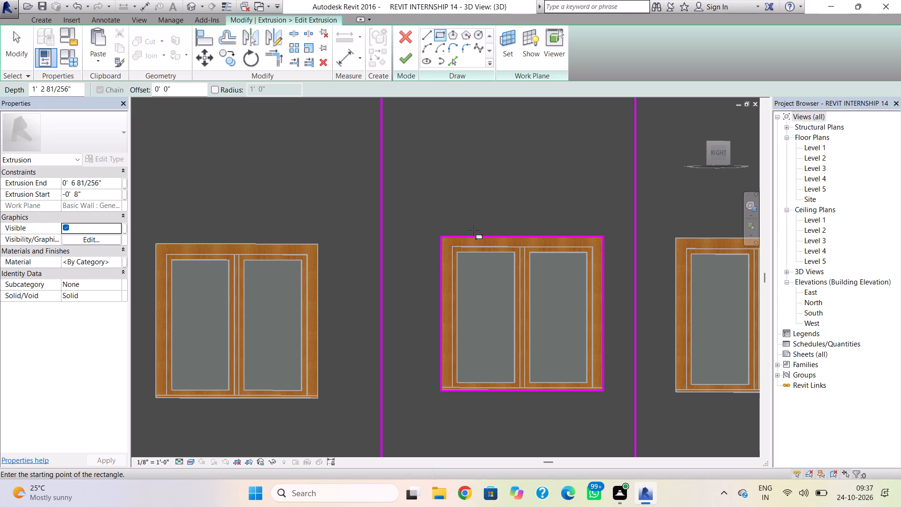
{"action": "left_click", "coordinate": [435, 222]}
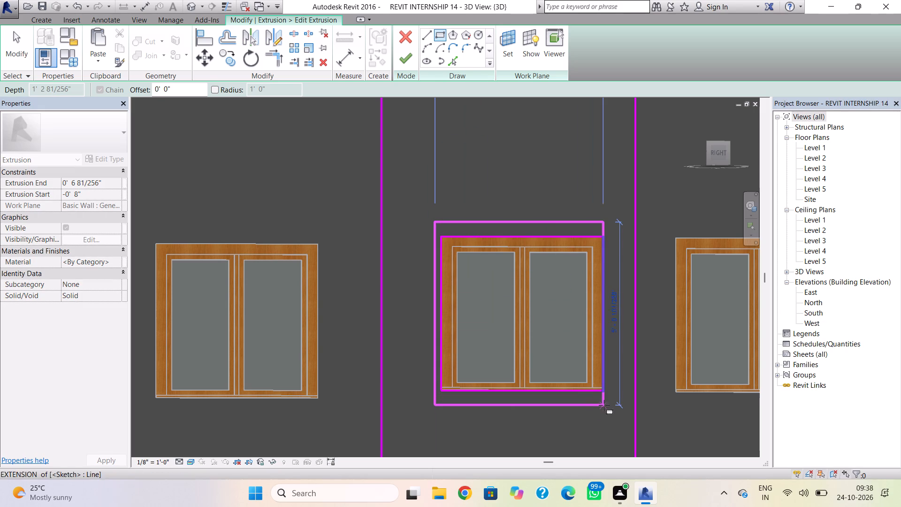
{"action": "left_click", "coordinate": [615, 400]}
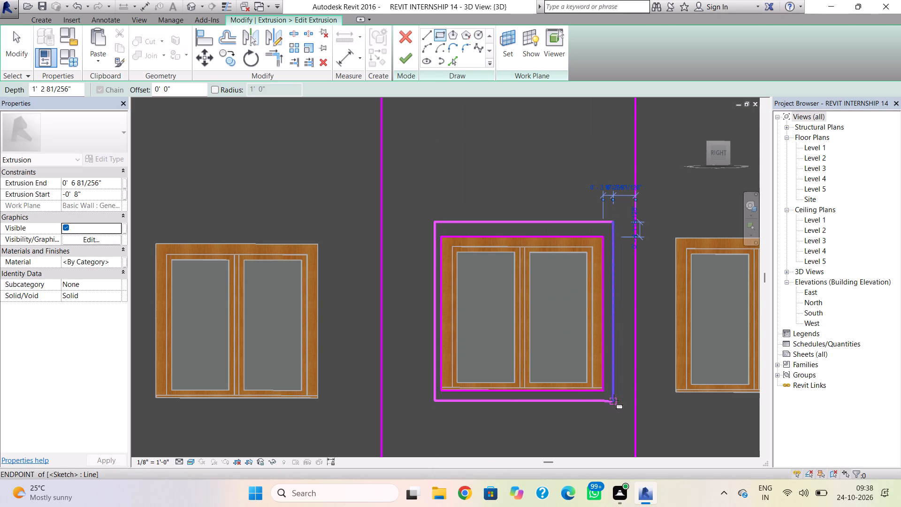
{"action": "key", "text": "Escape"}
{"action": "key", "text": "Escape"}
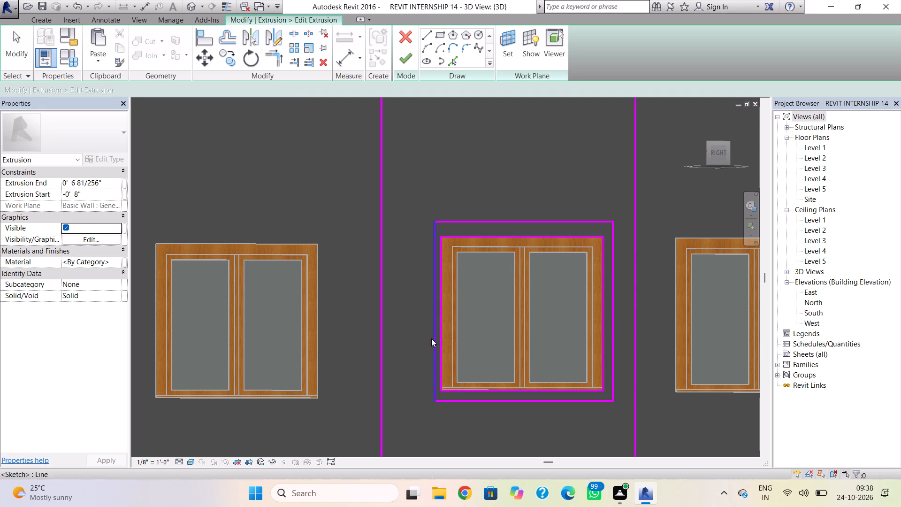
Nudge the outer rectangle's two vertical sides and bottom edge outward, making it 5' 2" wide with a more even border around the window outline.
{"action": "left_click", "coordinate": [431, 338]}
{"action": "key", "text": "Left"}
{"action": "key", "text": "Left"}
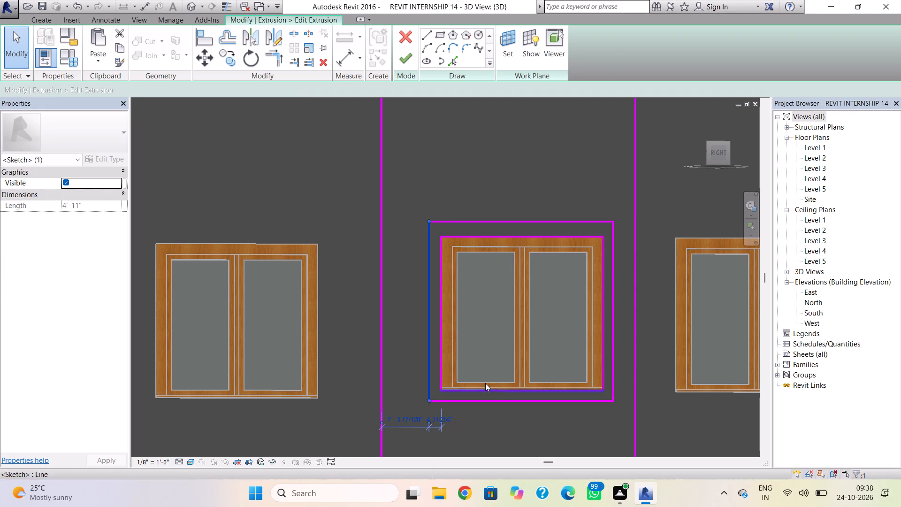
{"action": "left_click", "coordinate": [608, 344]}
{"action": "key", "text": "Right"}
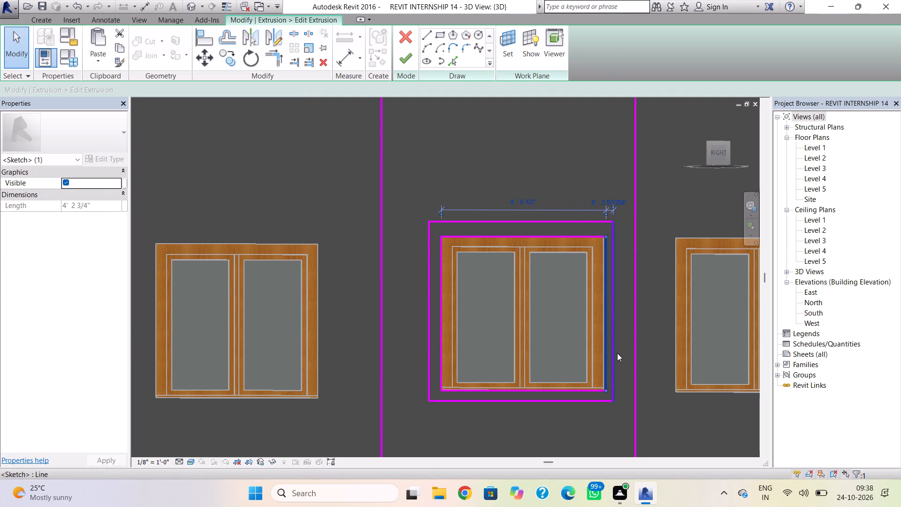
{"action": "key", "text": "Left"}
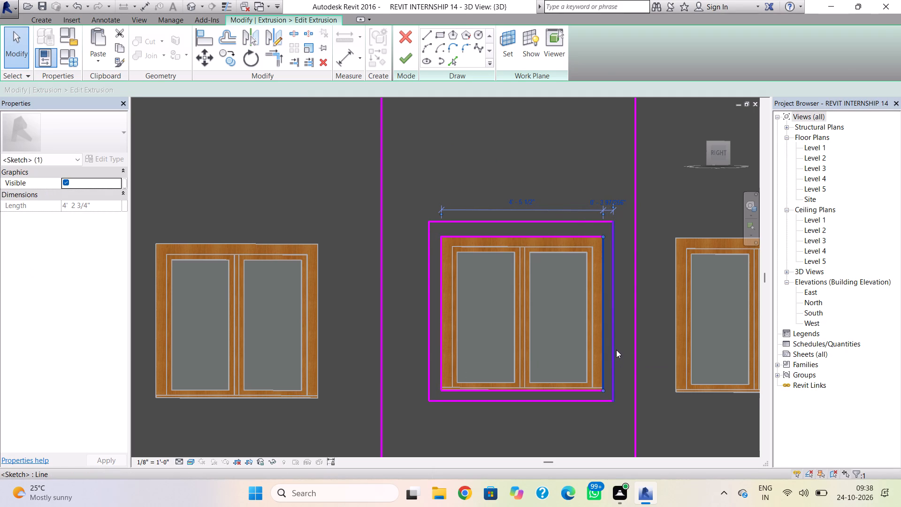
{"action": "left_click", "coordinate": [615, 348]}
{"action": "key", "text": "Right"}
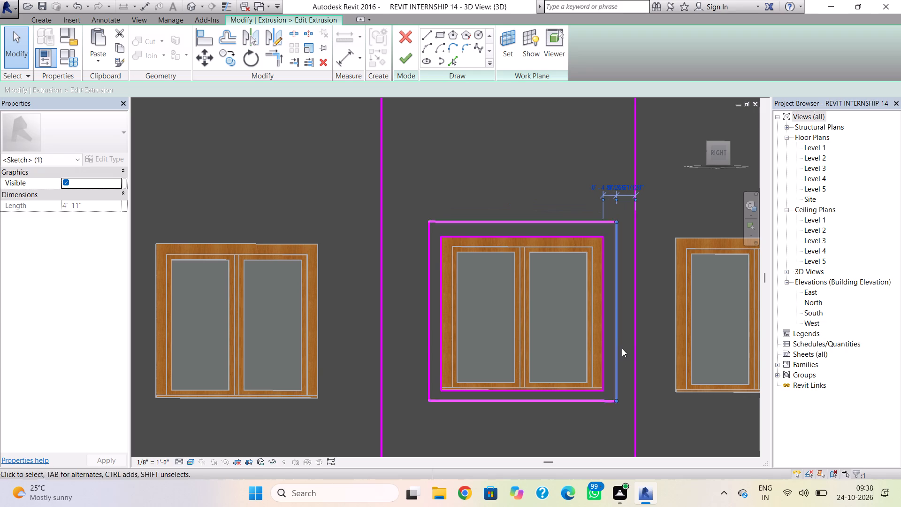
{"action": "left_click", "coordinate": [552, 399]}
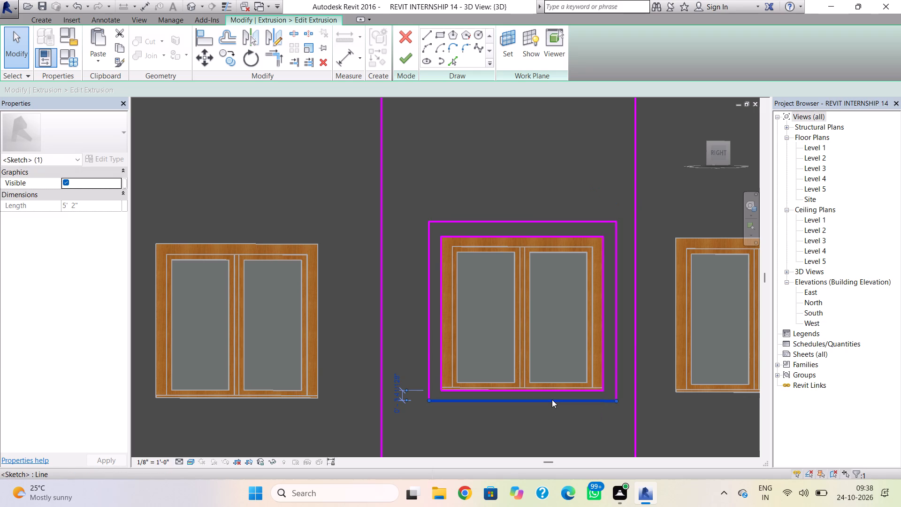
{"action": "key", "text": "Down"}
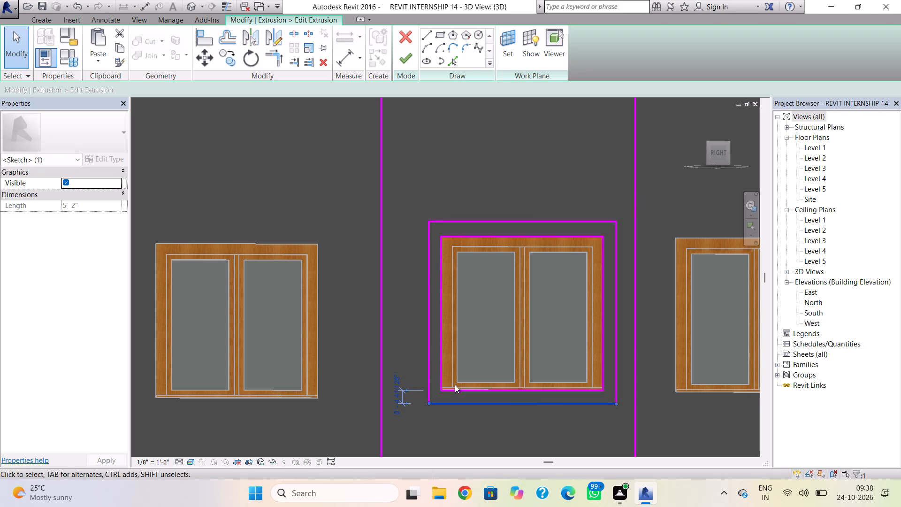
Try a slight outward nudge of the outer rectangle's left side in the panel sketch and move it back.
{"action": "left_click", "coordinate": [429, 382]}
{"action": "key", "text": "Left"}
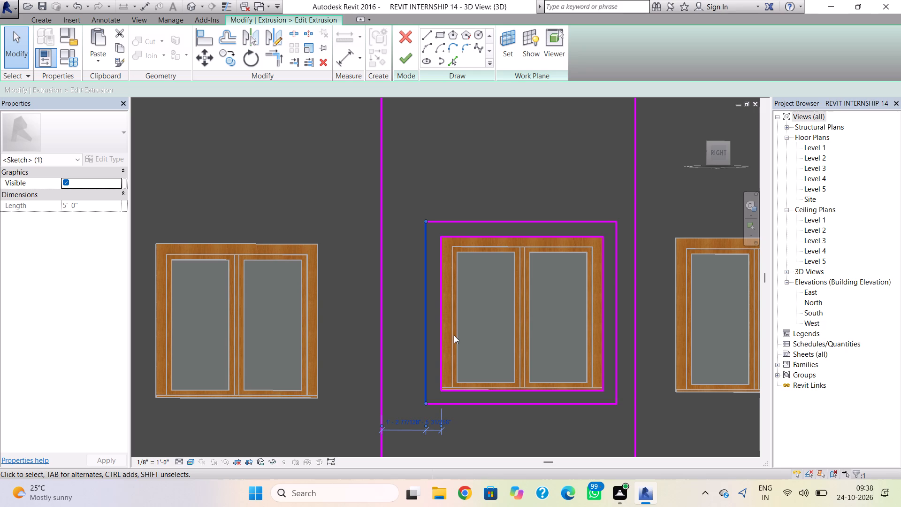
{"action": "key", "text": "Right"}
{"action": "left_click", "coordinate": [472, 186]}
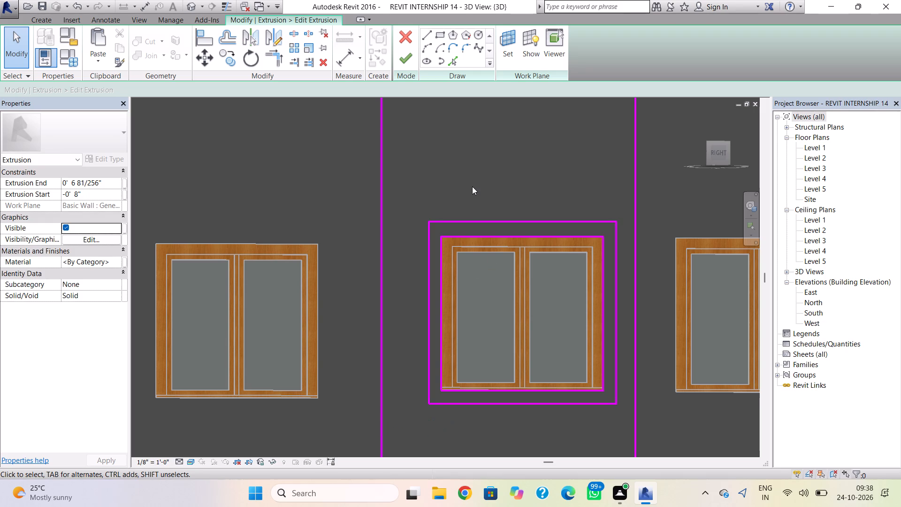
Finish the raised panel's extrusion sketch and the in-place model.
{"action": "left_click", "coordinate": [410, 59]}
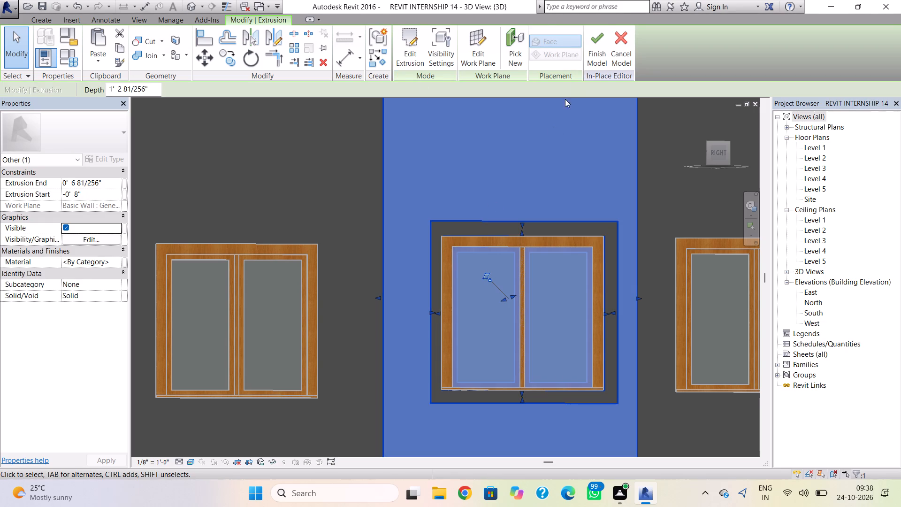
{"action": "left_click", "coordinate": [594, 45]}
Stretch the bottom edge of the raised panel's window opening downward to leave a deeper band beneath the window.
{"action": "right_click_drag", "start_coordinate": [485, 262], "coordinate": [545, 325], "text": "shift"}
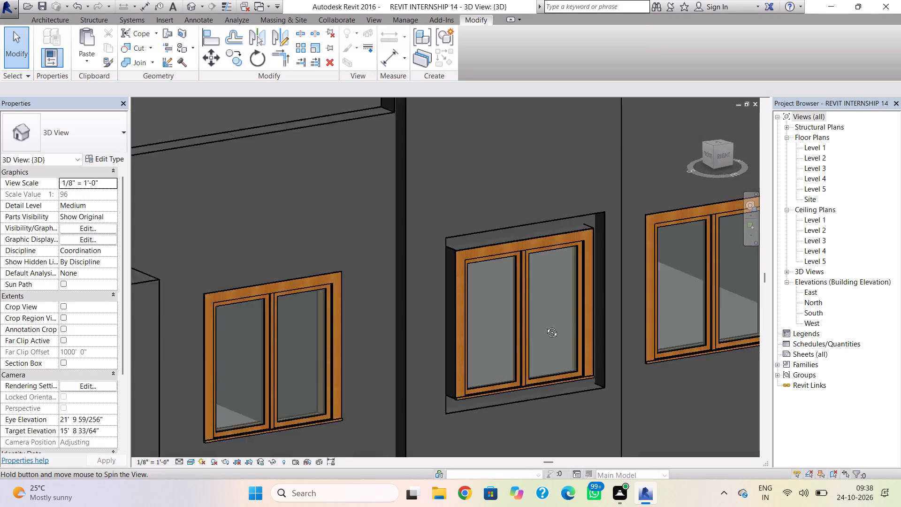
{"action": "right_click_drag", "start_coordinate": [545, 325], "coordinate": [467, 255], "text": "shift"}
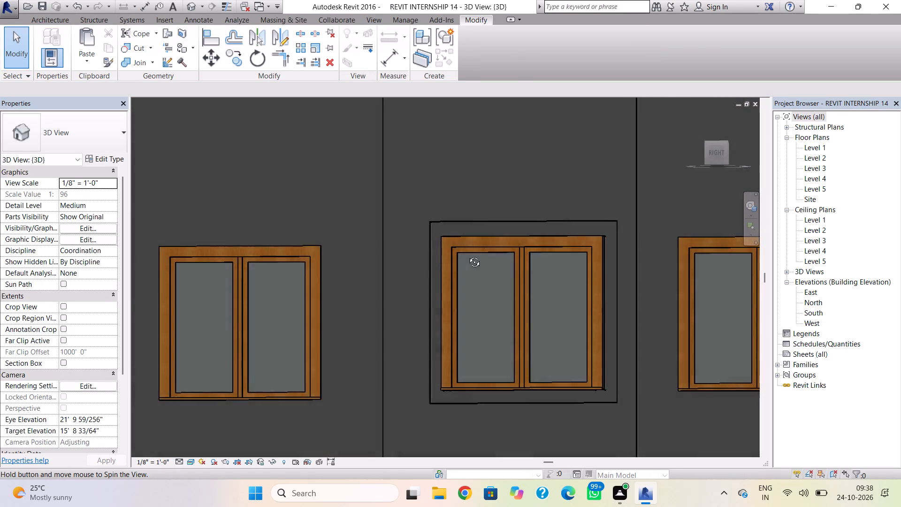
{"action": "right_click_drag", "start_coordinate": [467, 255], "coordinate": [446, 299], "text": "shift"}
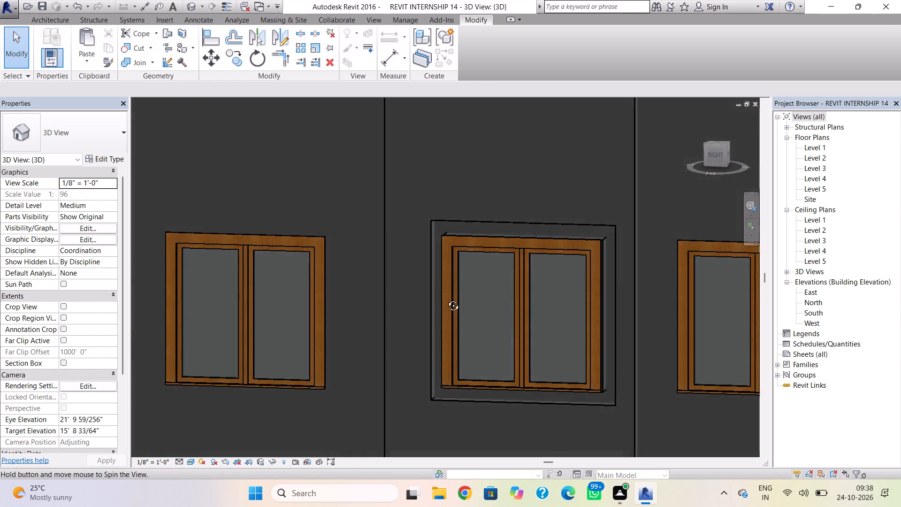
{"action": "right_click_drag", "start_coordinate": [446, 299], "coordinate": [511, 325], "text": "shift"}
{"action": "double_click", "coordinate": [519, 398]}
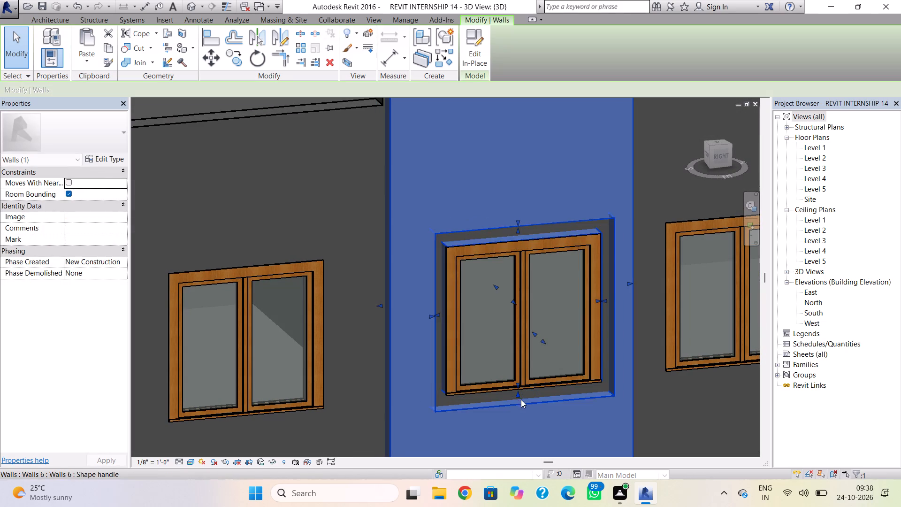
{"action": "middle_click_drag", "start_coordinate": [520, 405], "coordinate": [497, 316]}
{"action": "left_click_drag", "start_coordinate": [494, 305], "coordinate": [496, 330]}
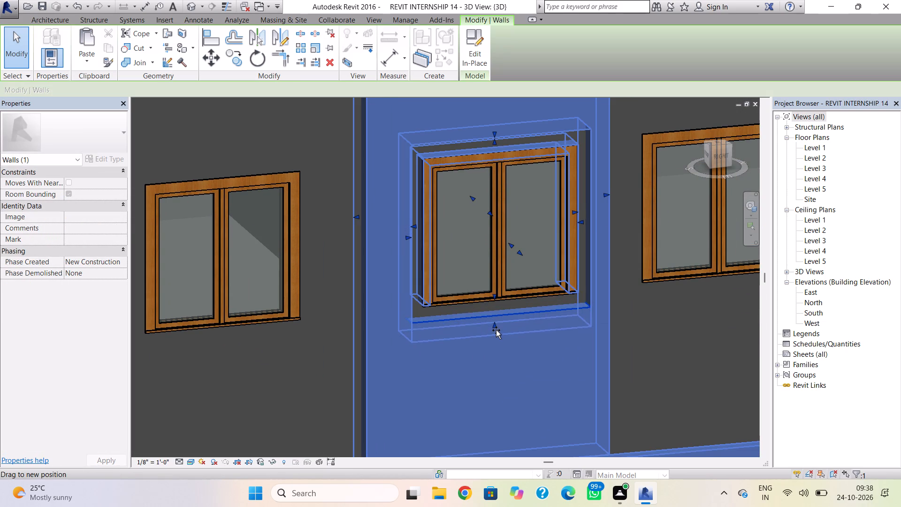
{"action": "left_click_drag", "start_coordinate": [496, 330], "coordinate": [496, 334]}
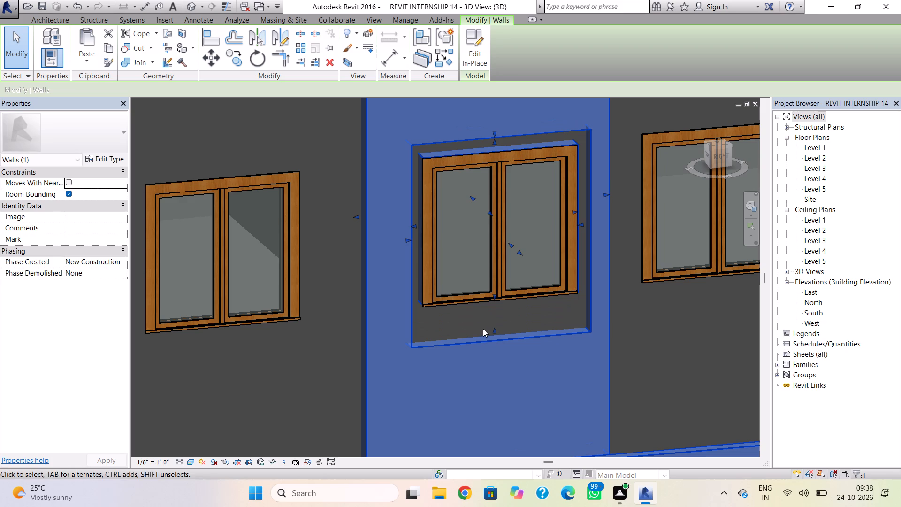
{"action": "key", "text": "Escape"}
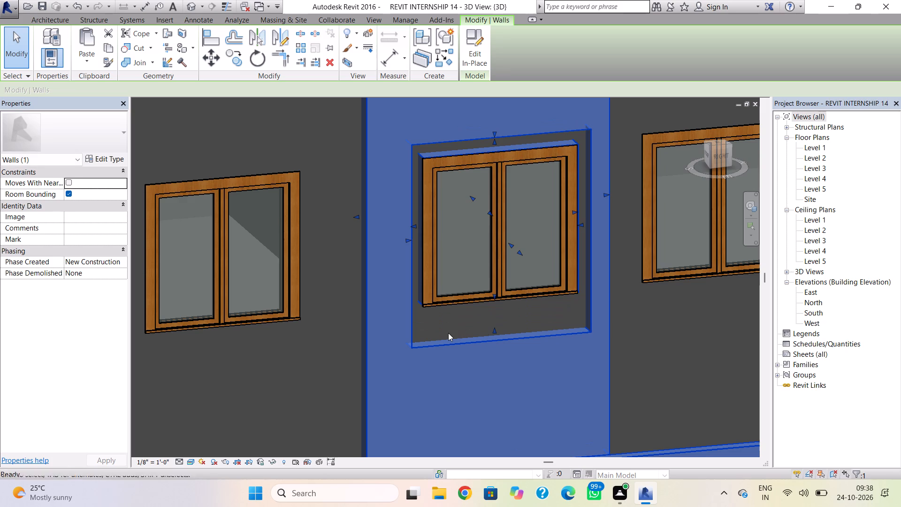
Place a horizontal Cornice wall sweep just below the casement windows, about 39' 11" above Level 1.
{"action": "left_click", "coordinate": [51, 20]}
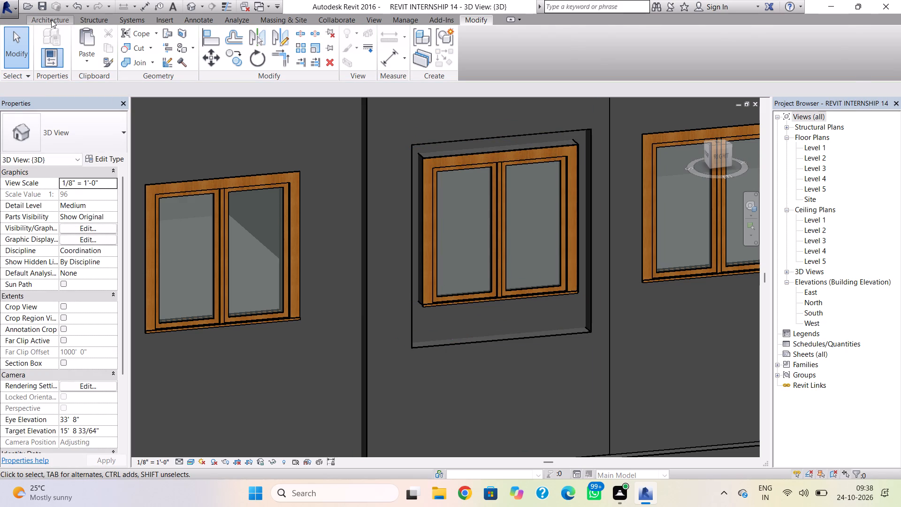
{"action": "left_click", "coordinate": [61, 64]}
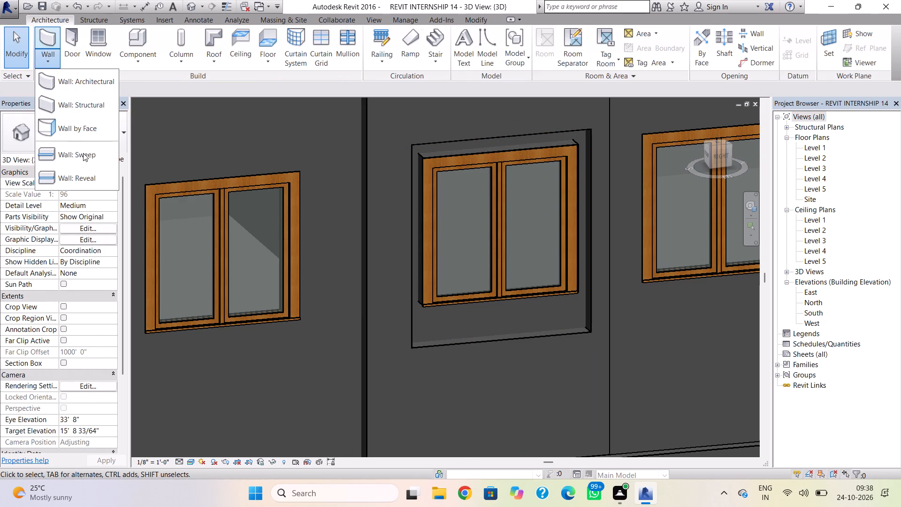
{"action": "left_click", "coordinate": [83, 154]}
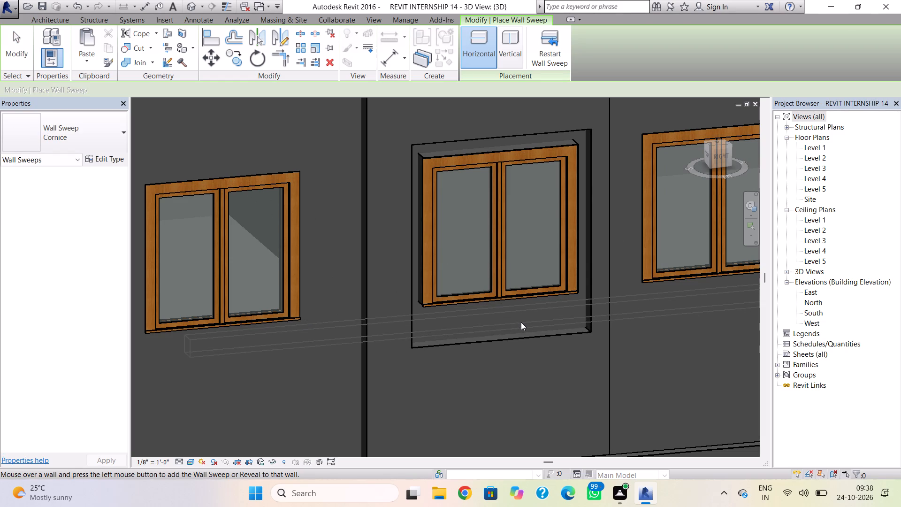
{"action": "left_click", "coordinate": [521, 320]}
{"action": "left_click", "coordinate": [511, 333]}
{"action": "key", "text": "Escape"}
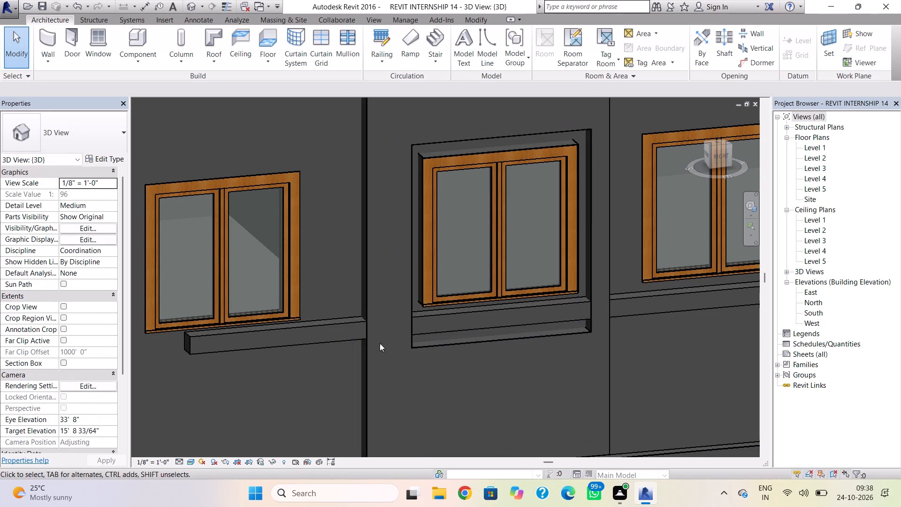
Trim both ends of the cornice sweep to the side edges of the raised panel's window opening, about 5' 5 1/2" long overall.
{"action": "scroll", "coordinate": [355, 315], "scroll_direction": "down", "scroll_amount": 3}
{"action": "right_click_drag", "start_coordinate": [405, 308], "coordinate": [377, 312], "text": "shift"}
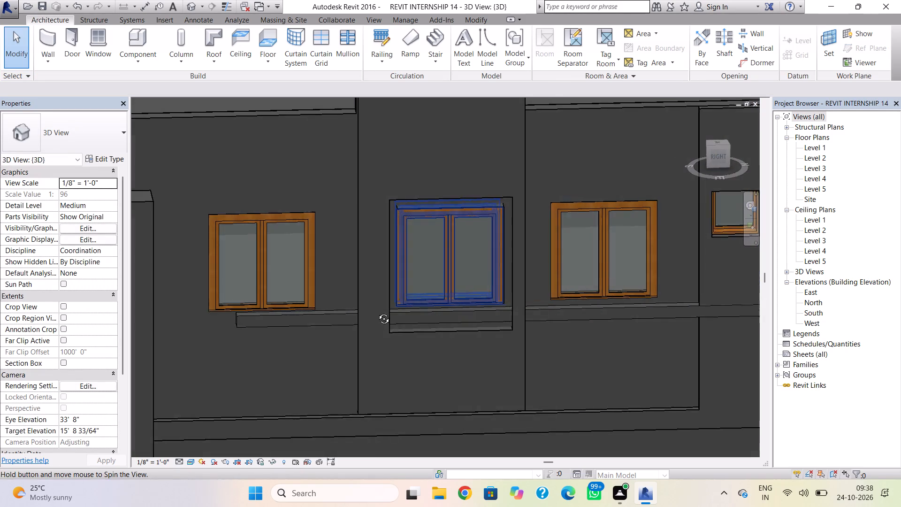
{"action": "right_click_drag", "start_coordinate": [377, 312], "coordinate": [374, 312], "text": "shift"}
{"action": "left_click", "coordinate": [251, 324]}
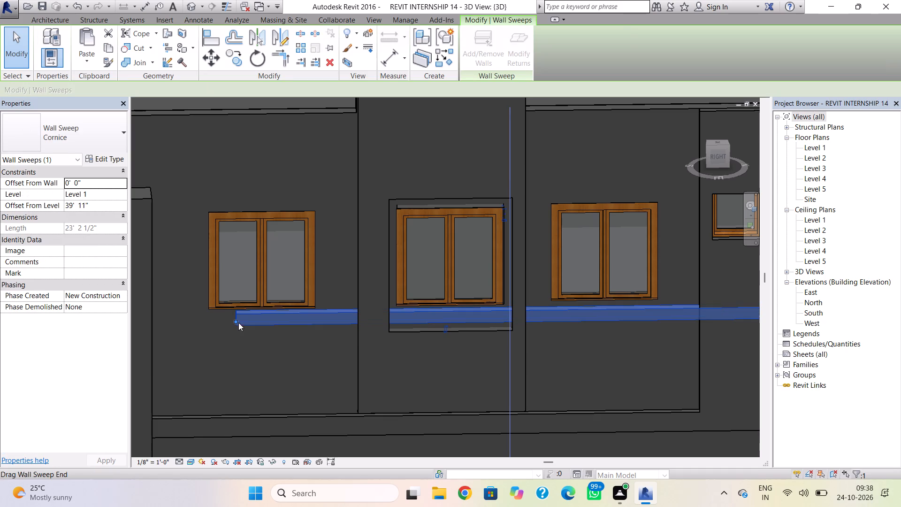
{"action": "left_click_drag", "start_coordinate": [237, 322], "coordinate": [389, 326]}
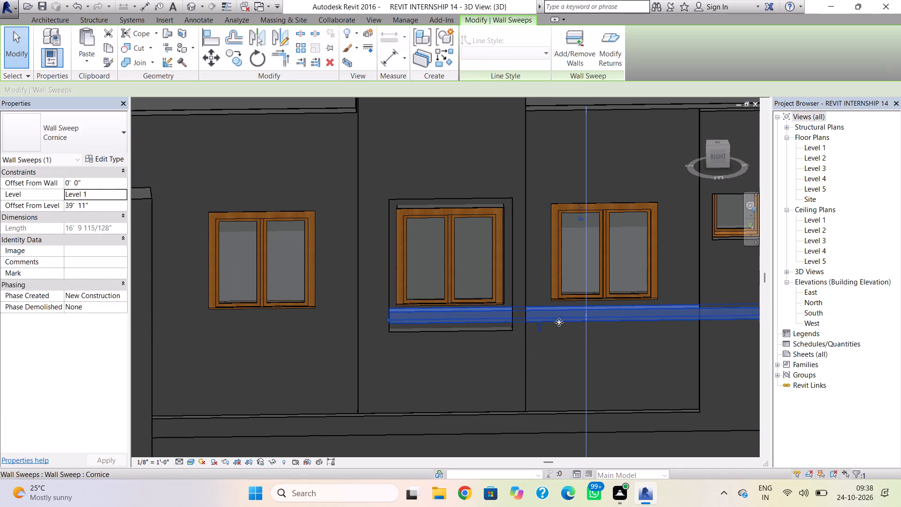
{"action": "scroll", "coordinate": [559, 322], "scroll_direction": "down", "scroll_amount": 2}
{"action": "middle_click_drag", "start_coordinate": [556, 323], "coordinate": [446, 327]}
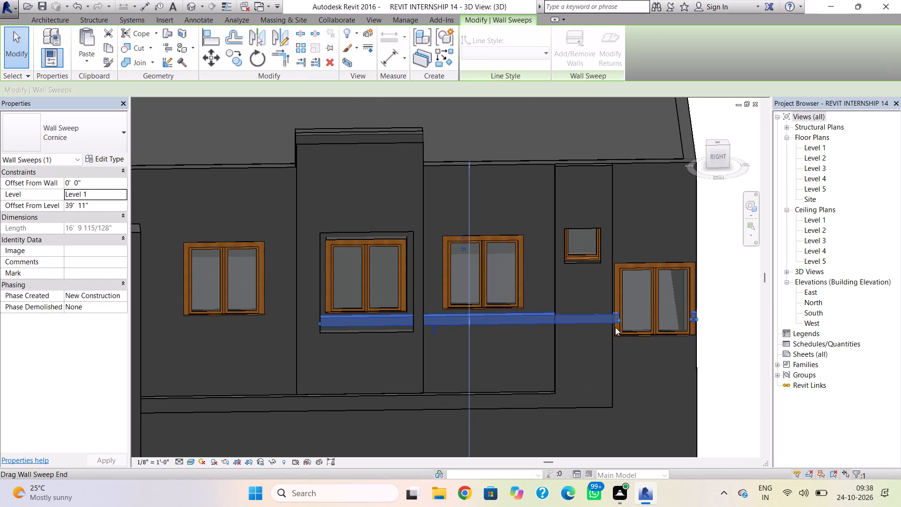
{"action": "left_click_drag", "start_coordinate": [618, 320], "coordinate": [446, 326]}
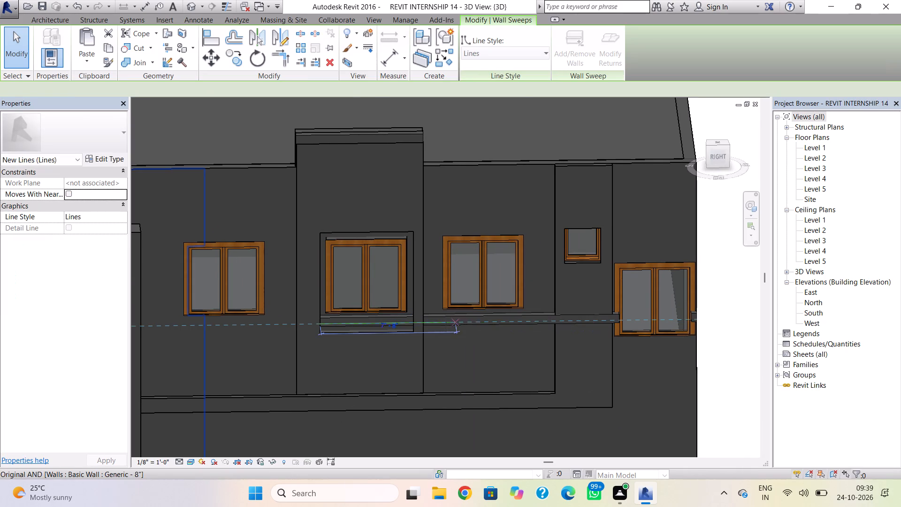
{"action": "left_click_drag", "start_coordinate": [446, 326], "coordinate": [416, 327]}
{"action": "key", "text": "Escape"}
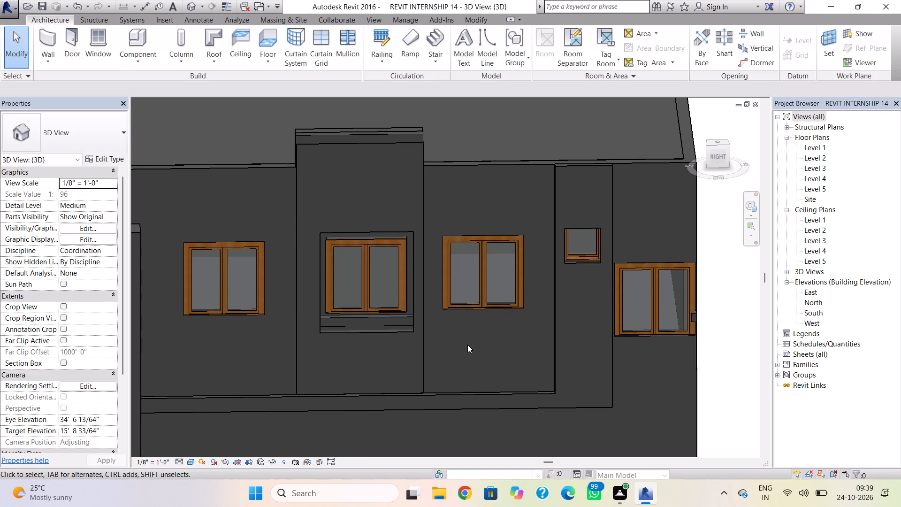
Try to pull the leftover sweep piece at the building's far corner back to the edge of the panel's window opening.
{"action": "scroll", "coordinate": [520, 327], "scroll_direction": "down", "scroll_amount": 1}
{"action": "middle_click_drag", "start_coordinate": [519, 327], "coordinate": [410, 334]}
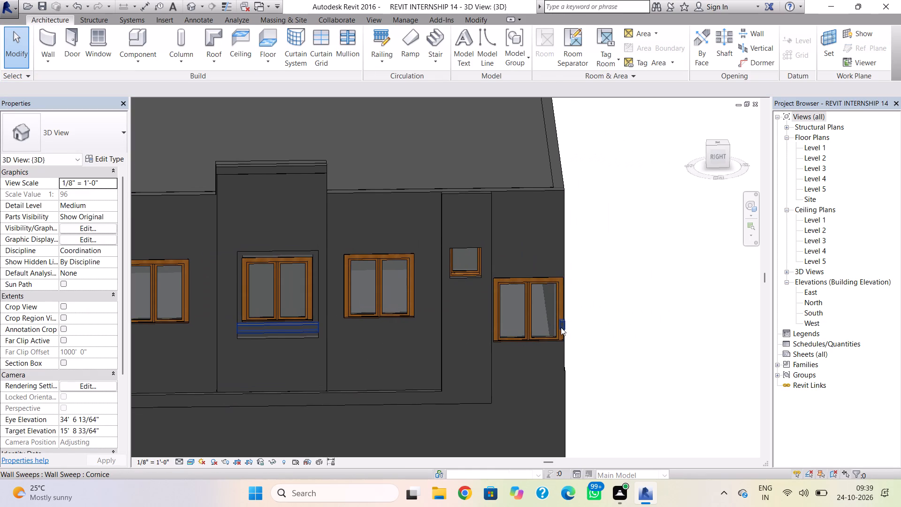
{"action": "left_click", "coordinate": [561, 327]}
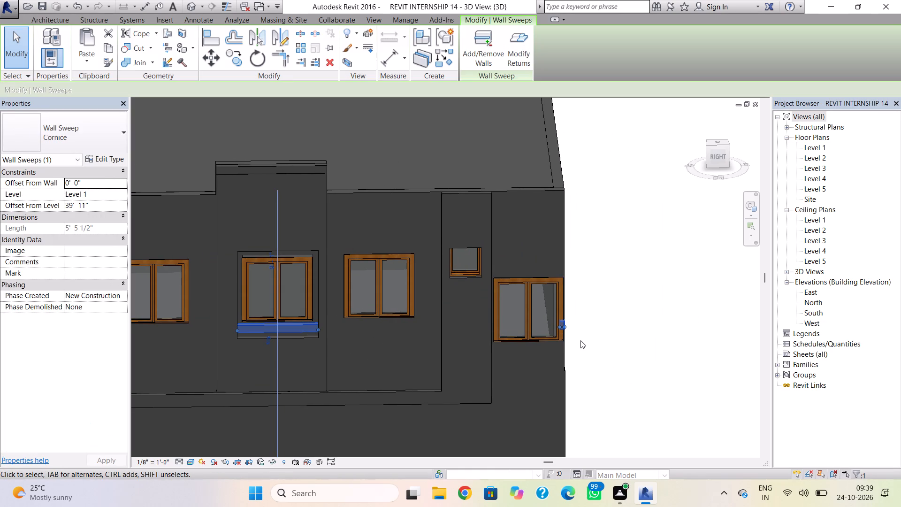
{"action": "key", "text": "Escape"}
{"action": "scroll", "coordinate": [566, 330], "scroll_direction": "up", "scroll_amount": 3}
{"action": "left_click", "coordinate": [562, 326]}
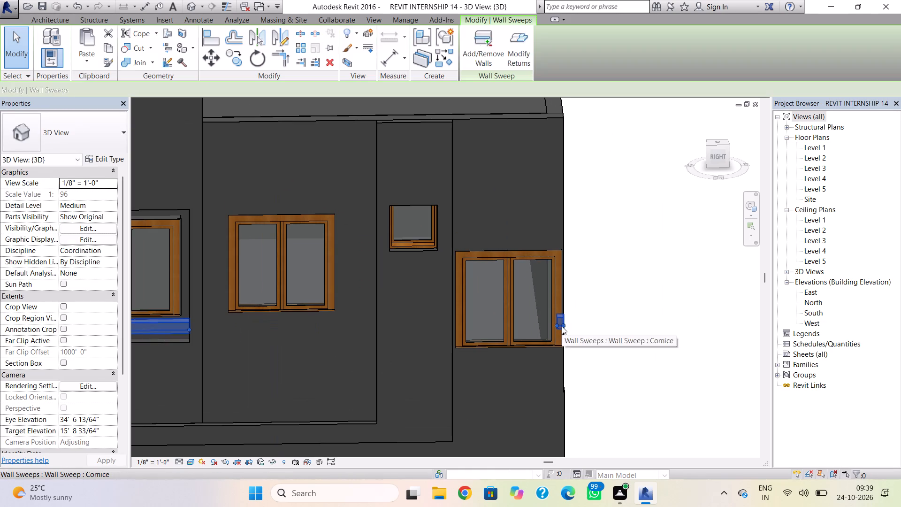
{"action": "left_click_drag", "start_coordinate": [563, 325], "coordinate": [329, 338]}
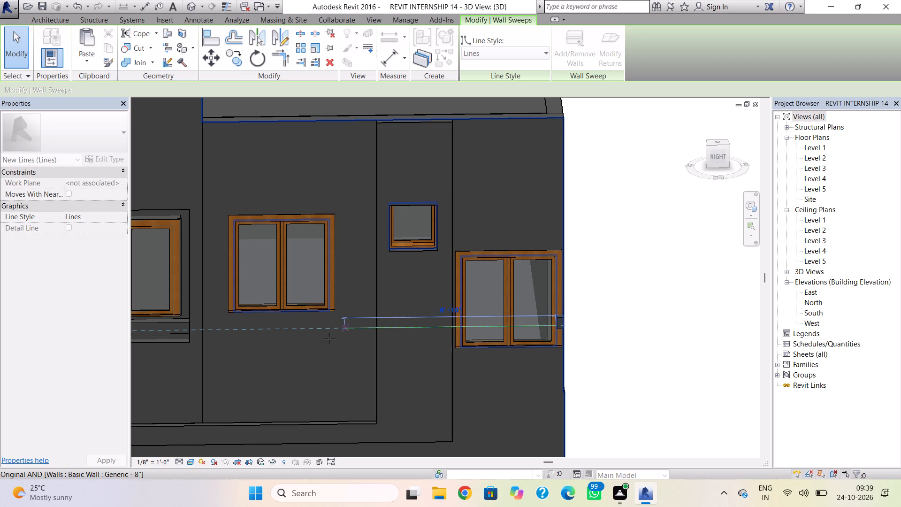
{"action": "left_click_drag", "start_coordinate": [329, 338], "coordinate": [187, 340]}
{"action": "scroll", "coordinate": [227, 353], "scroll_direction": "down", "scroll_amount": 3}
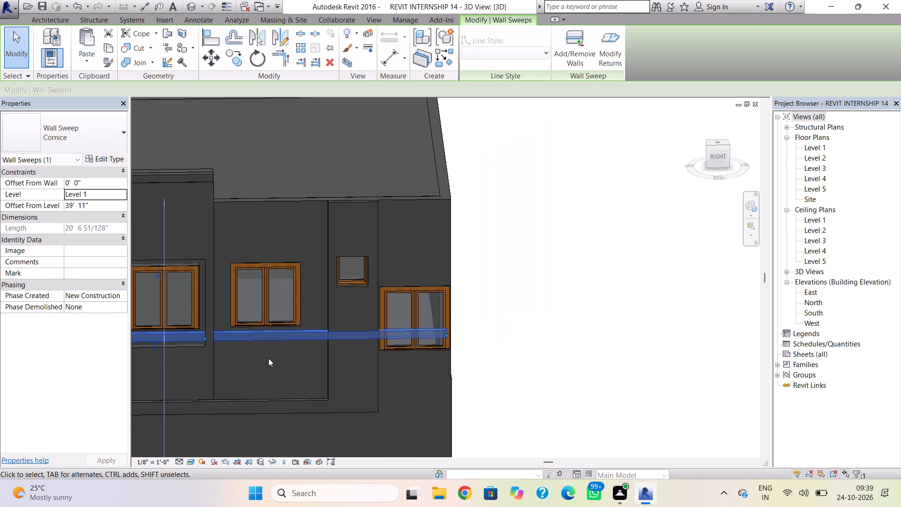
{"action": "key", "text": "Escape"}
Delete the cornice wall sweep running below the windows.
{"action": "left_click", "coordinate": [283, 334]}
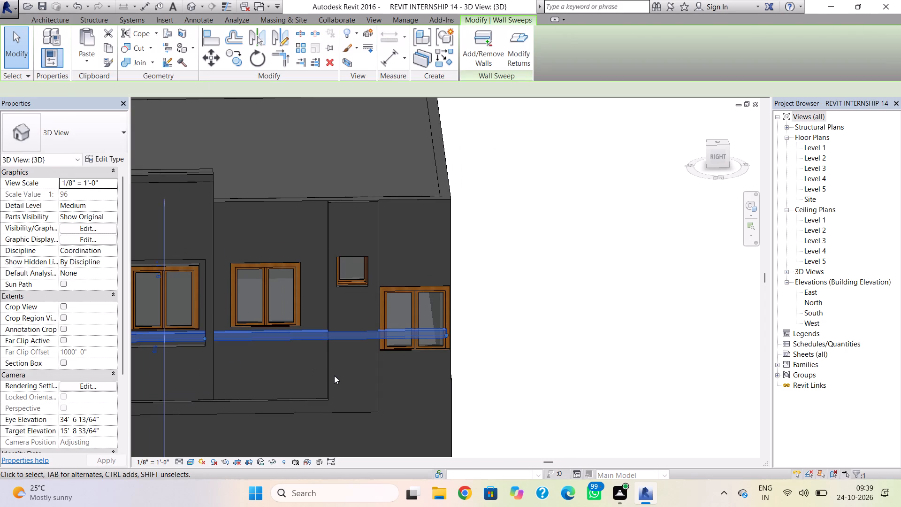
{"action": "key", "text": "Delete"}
Place another horizontal Cornice wall sweep across the band under the raised panel's window, about 39' 10" above Level 1.
{"action": "scroll", "coordinate": [340, 367], "scroll_direction": "down", "scroll_amount": 2}
{"action": "middle_click_drag", "start_coordinate": [346, 364], "coordinate": [375, 353]}
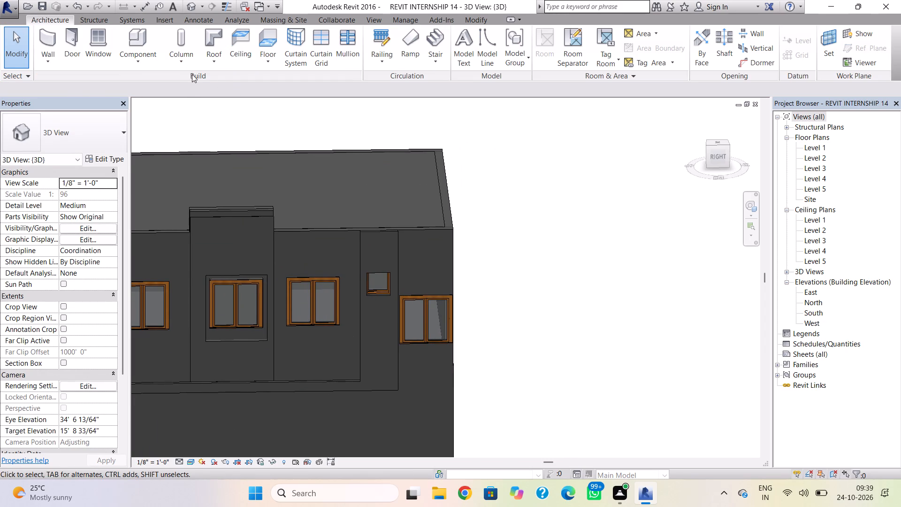
{"action": "left_click", "coordinate": [49, 57]}
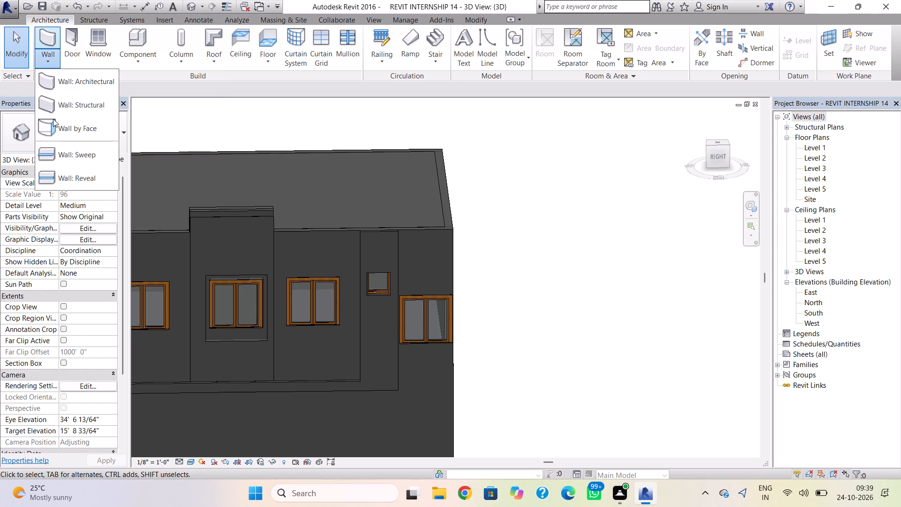
{"action": "left_click", "coordinate": [55, 157]}
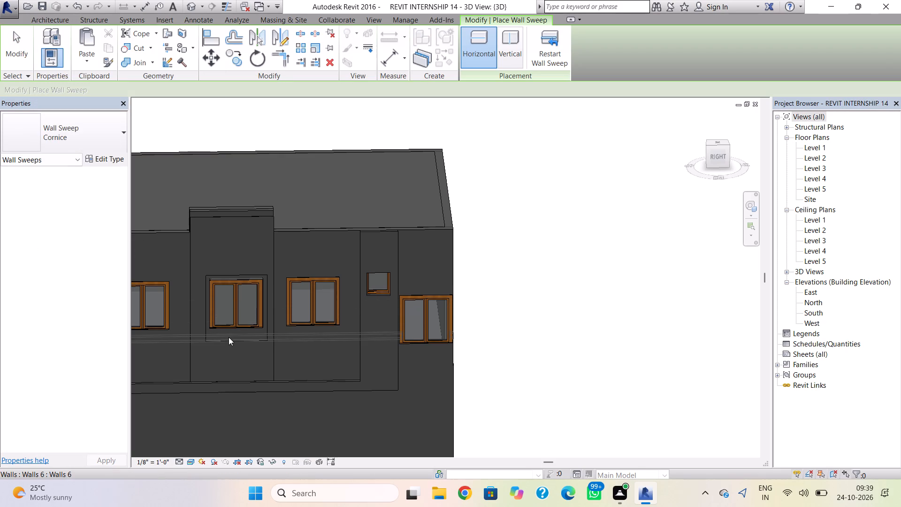
{"action": "scroll", "coordinate": [230, 336], "scroll_direction": "up", "scroll_amount": 5}
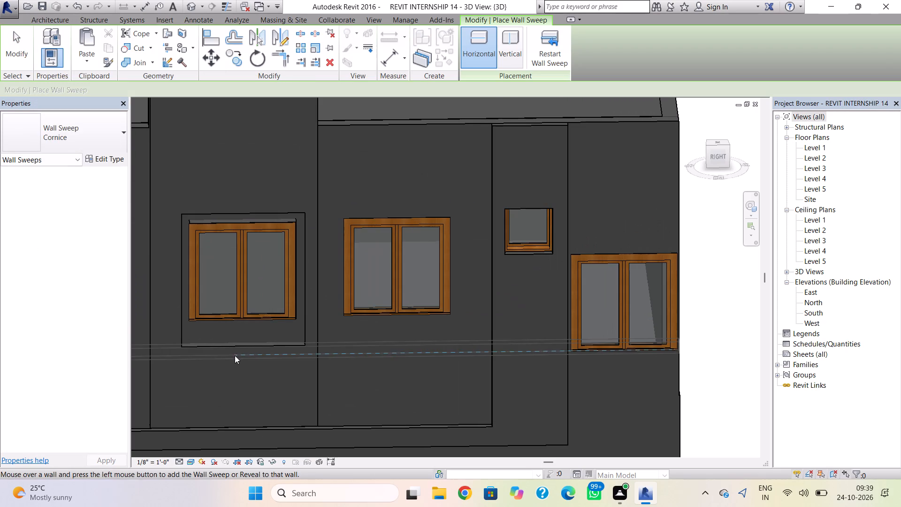
{"action": "left_click", "coordinate": [240, 335]}
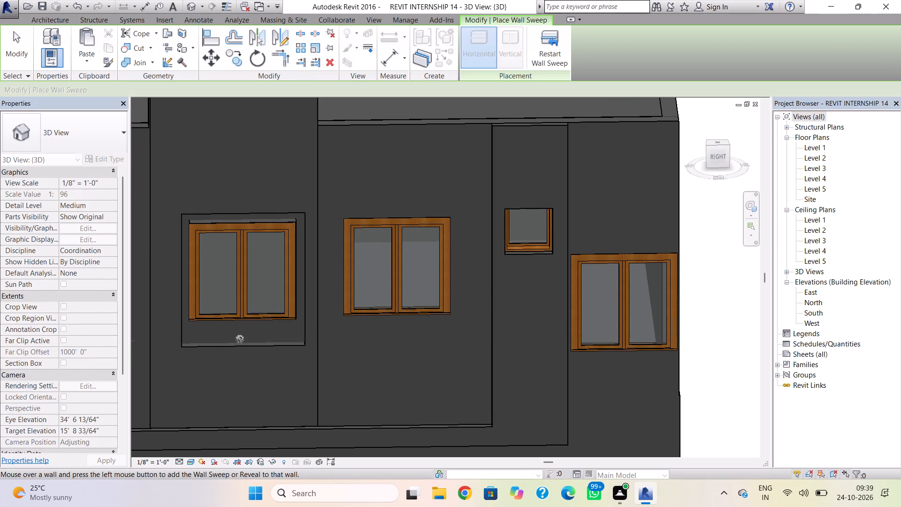
{"action": "middle_click_drag", "start_coordinate": [349, 347], "coordinate": [357, 347]}
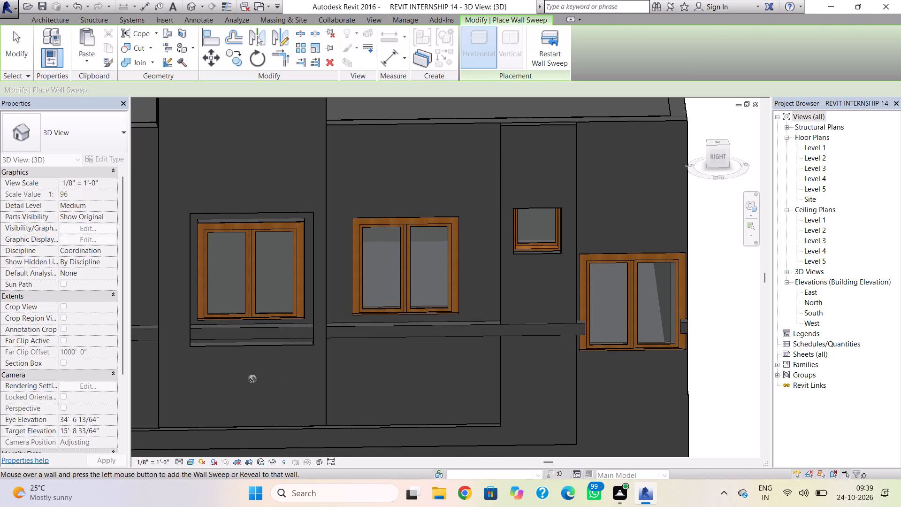
{"action": "key", "text": "Escape"}
Trim the new sweep's end under the neighbouring casement window back to the near side edge of the raised panel's window opening.
{"action": "scroll", "coordinate": [252, 379], "scroll_direction": "down", "scroll_amount": 1}
{"action": "middle_click_drag", "start_coordinate": [252, 379], "coordinate": [360, 372]}
{"action": "left_click", "coordinate": [184, 339]}
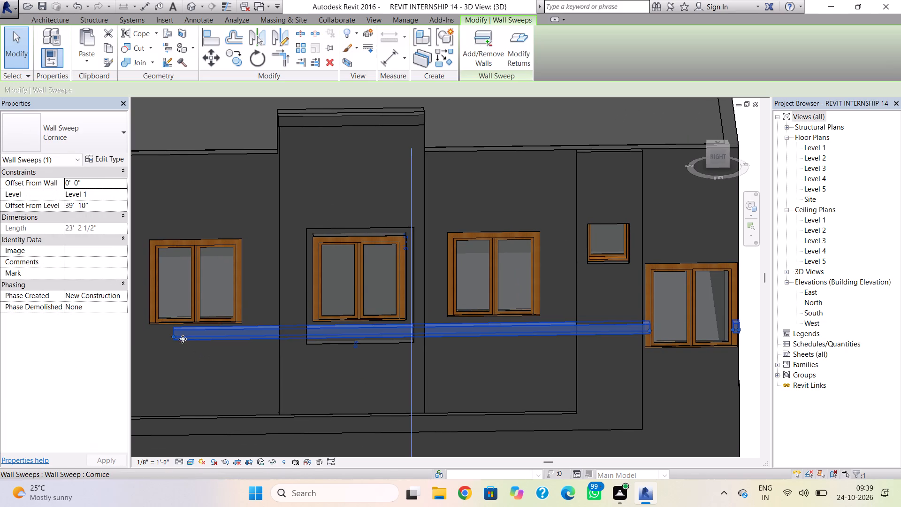
{"action": "left_click_drag", "start_coordinate": [173, 336], "coordinate": [304, 342]}
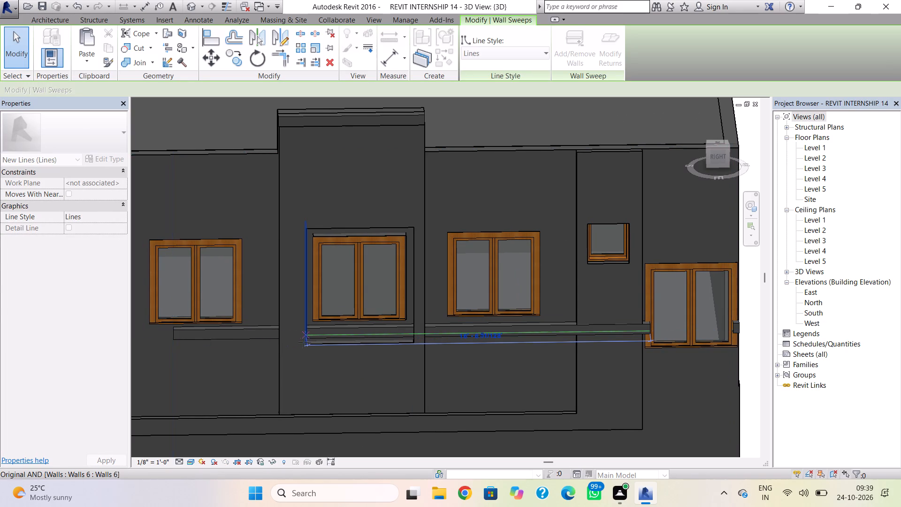
{"action": "left_click_drag", "start_coordinate": [304, 342], "coordinate": [306, 342]}
{"action": "key", "text": "Escape"}
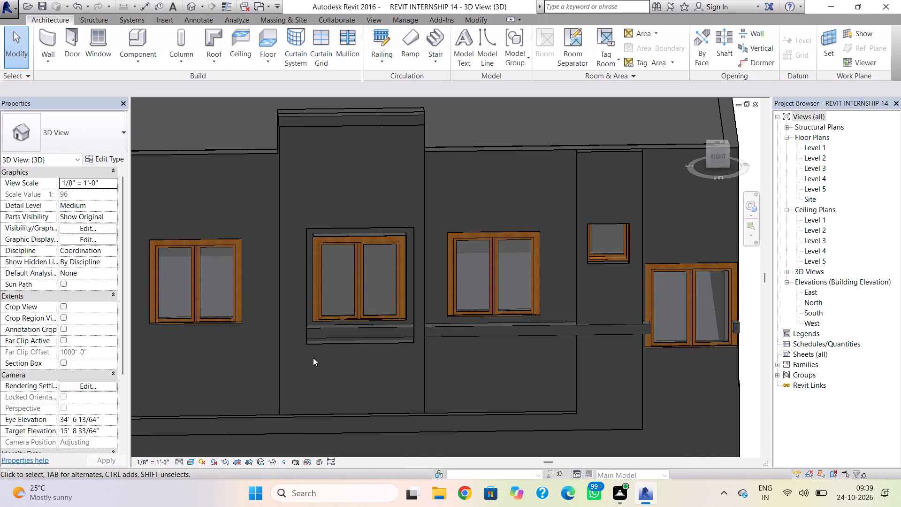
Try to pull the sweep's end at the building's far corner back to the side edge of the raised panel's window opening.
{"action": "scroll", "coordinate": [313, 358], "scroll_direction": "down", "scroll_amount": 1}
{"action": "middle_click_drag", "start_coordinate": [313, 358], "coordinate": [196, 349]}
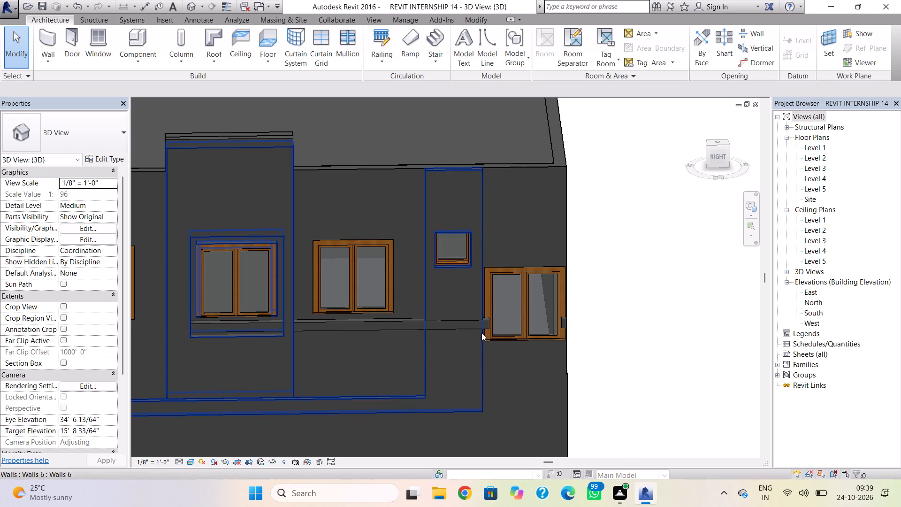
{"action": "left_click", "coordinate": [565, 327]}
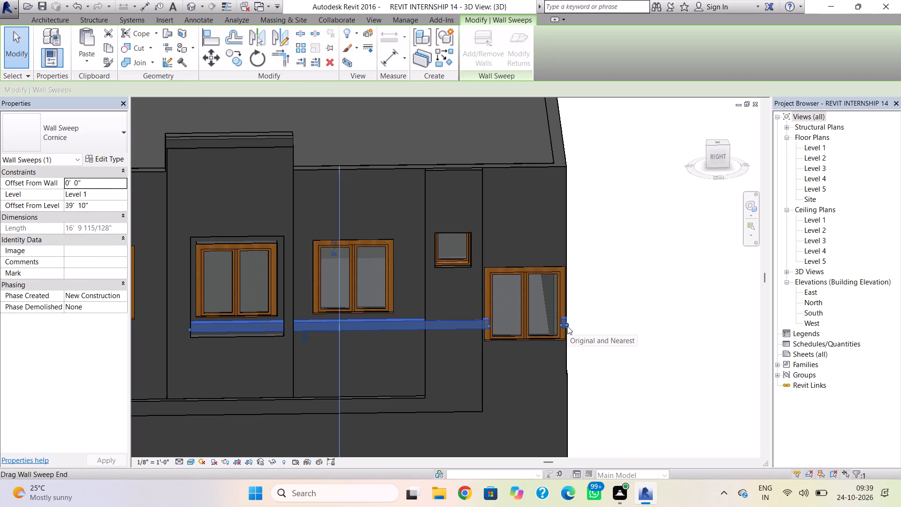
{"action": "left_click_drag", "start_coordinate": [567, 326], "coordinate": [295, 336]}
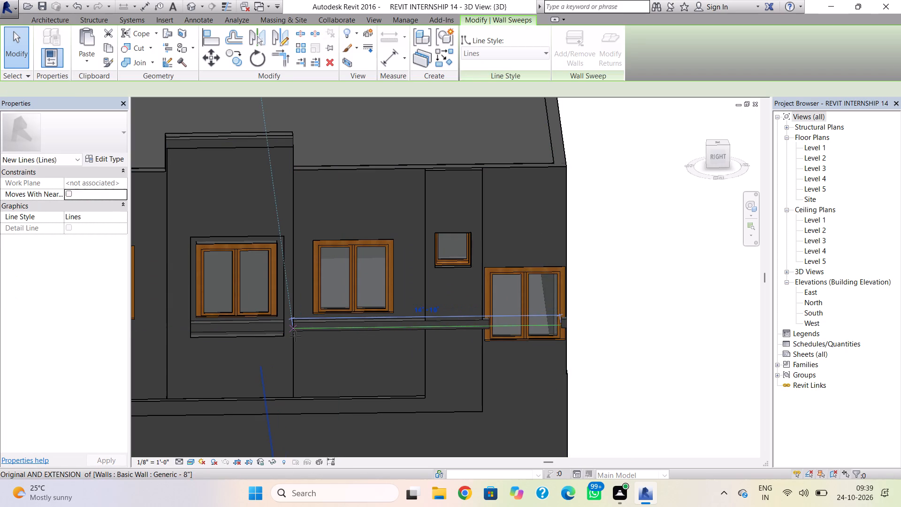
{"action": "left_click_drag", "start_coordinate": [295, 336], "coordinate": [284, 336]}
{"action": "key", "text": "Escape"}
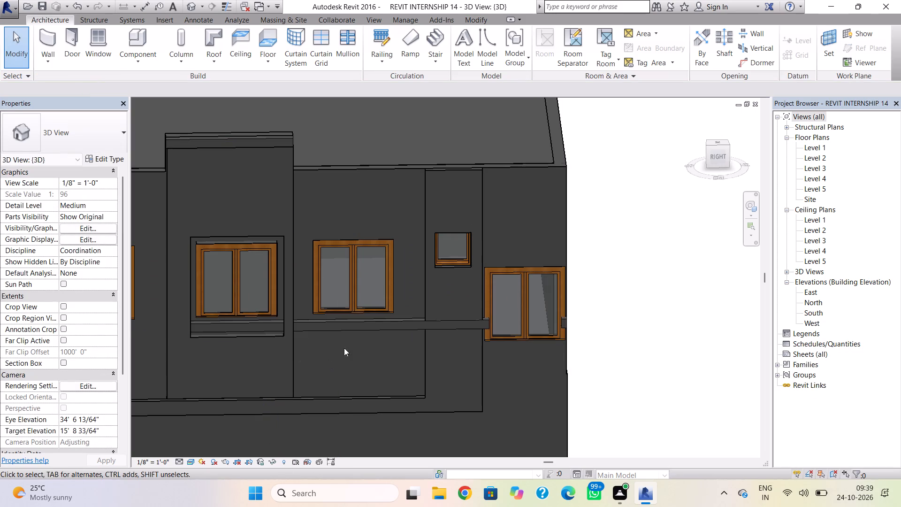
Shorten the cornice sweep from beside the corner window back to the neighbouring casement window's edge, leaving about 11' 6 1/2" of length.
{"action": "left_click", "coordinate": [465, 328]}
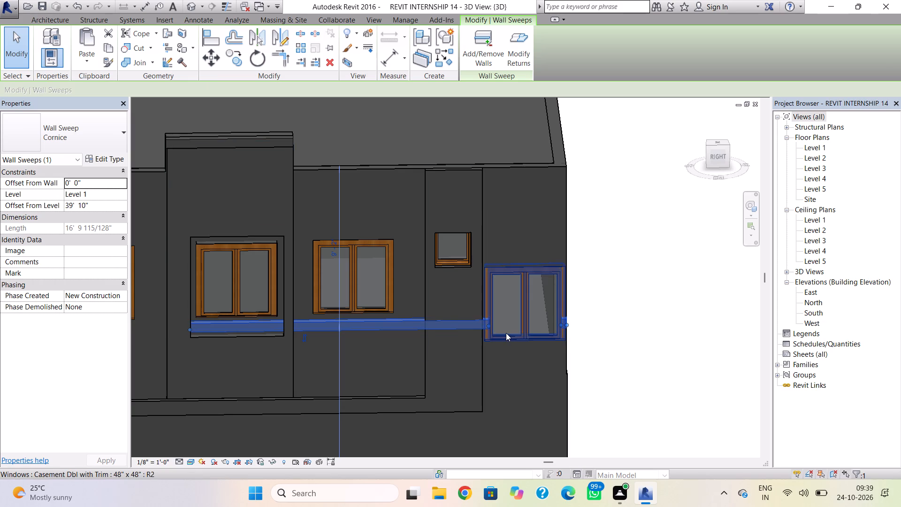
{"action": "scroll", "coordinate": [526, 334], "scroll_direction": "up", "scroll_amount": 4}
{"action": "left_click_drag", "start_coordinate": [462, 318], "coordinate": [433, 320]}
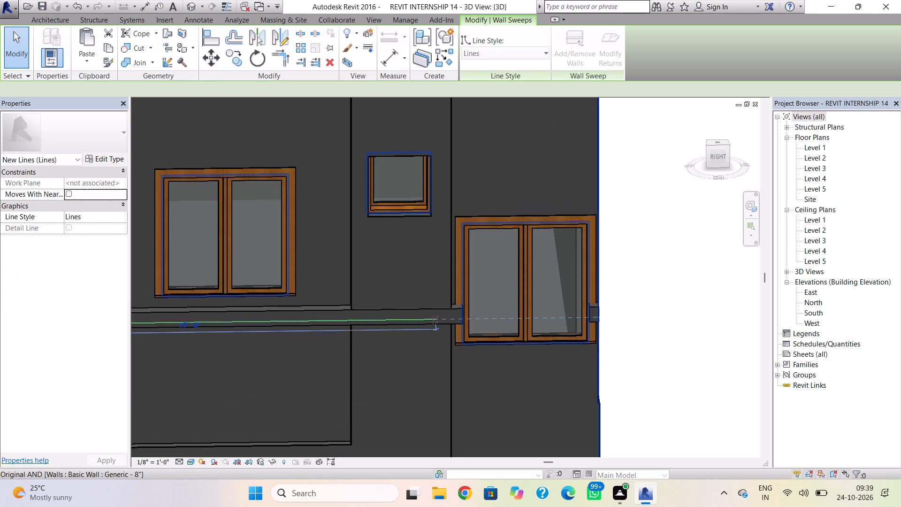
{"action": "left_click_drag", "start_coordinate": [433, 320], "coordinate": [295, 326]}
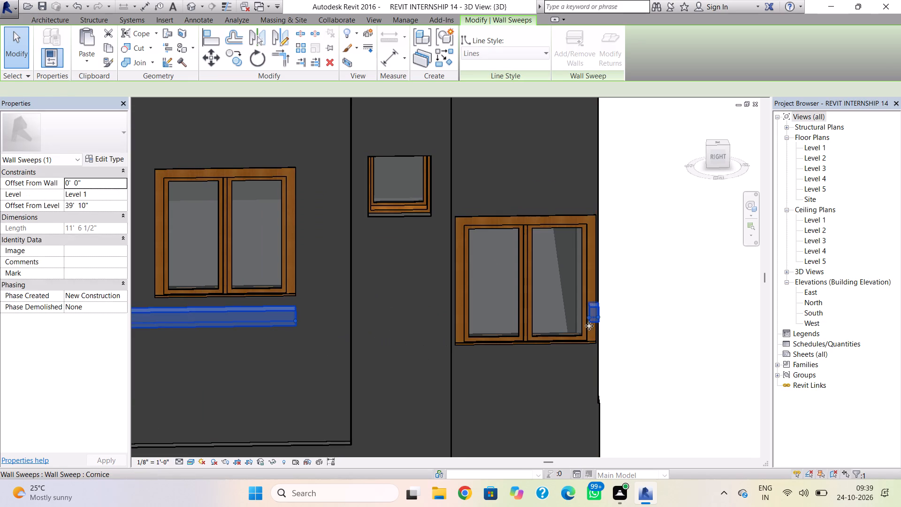
Delete the cornice wall sweep, including its leftover piece at the building's corner.
{"action": "scroll", "coordinate": [596, 323], "scroll_direction": "up", "scroll_amount": 3}
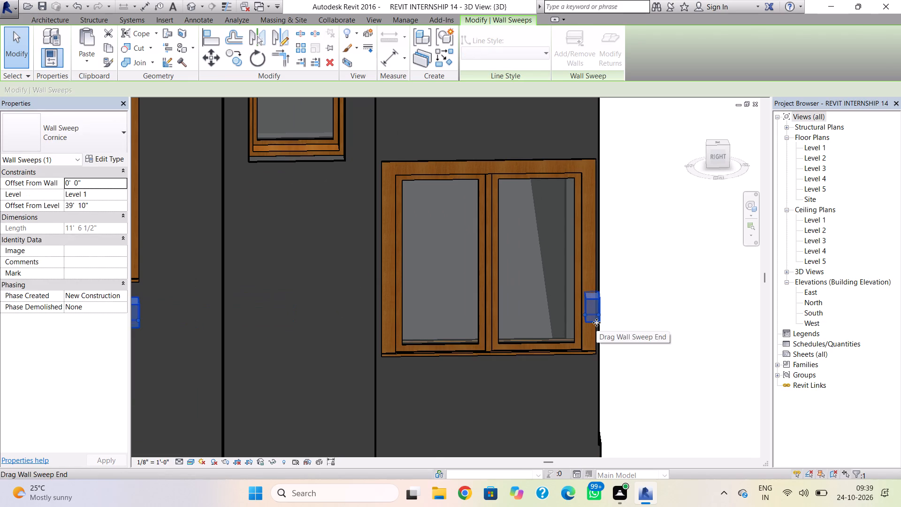
{"action": "key", "text": "Escape"}
{"action": "left_click", "coordinate": [596, 320]}
{"action": "key", "text": "Delete"}
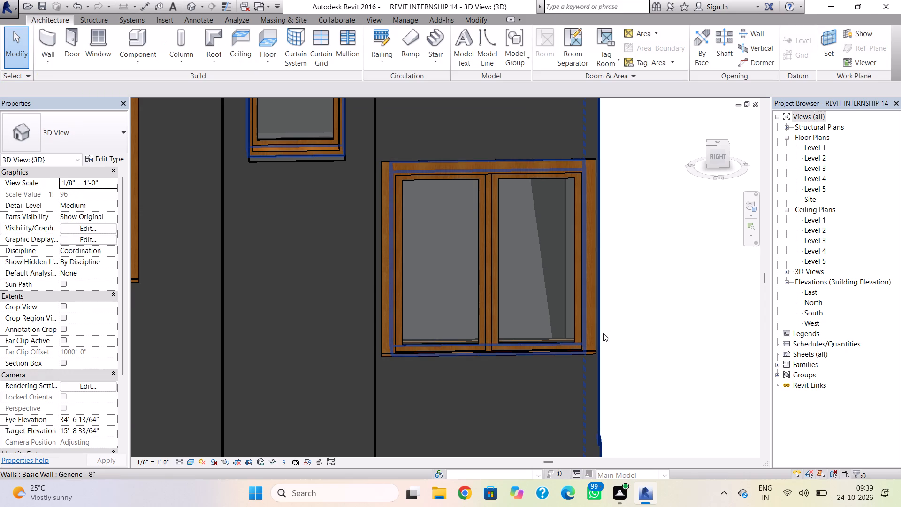
Place a new horizontal Cornice wall sweep across the band under the raised panel's window, about 40' 0" above Level 1.
{"action": "scroll", "coordinate": [601, 334], "scroll_direction": "down", "scroll_amount": 4}
{"action": "scroll", "coordinate": [342, 331], "scroll_direction": "down", "scroll_amount": 2}
{"action": "middle_click_drag", "start_coordinate": [329, 331], "coordinate": [429, 330]}
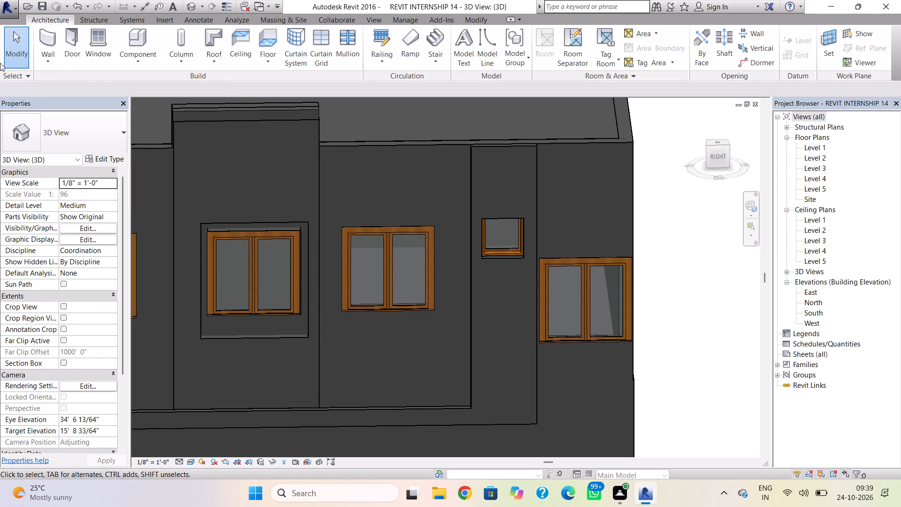
{"action": "left_click", "coordinate": [37, 55]}
{"action": "left_click", "coordinate": [68, 161]}
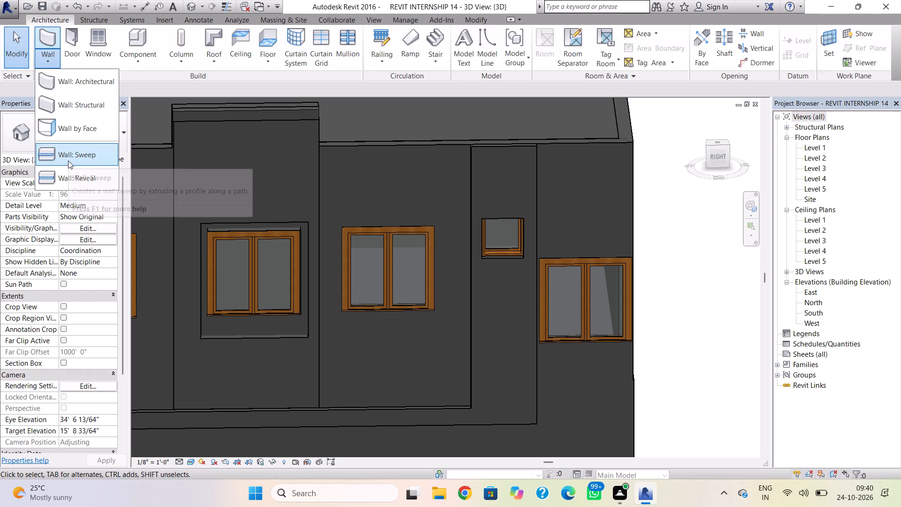
{"action": "left_click", "coordinate": [271, 324]}
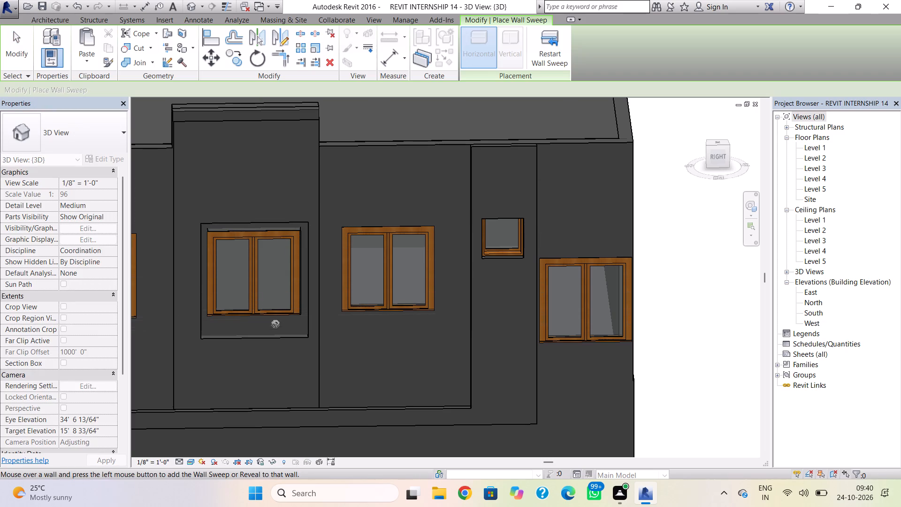
{"action": "left_click", "coordinate": [309, 333]}
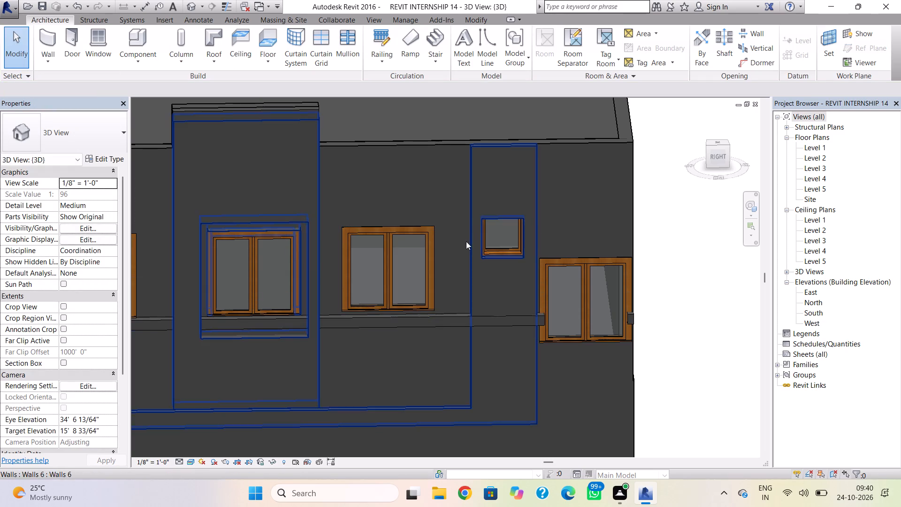
Raise the casement window at the building's corner clear of the sweep, to a sill height of 5' 4".
{"action": "right_click_drag", "start_coordinate": [516, 332], "coordinate": [459, 342], "text": "shift"}
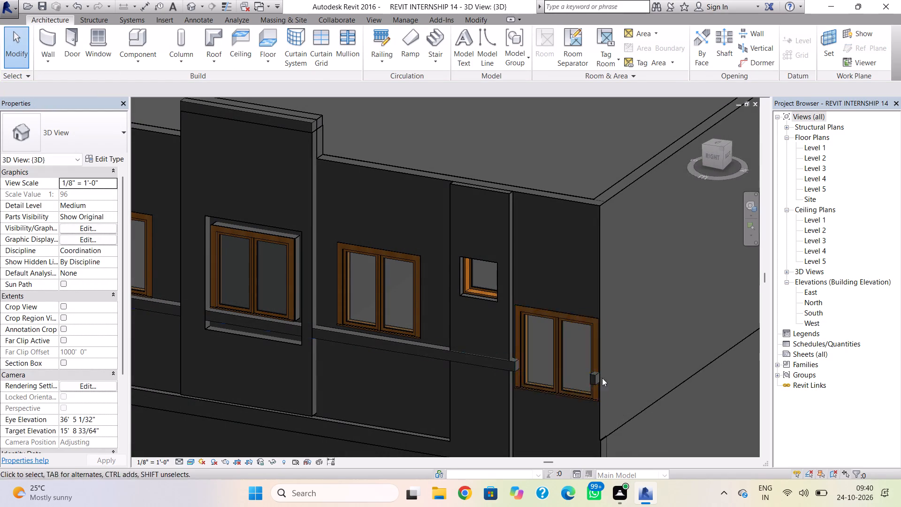
{"action": "left_click", "coordinate": [586, 346]}
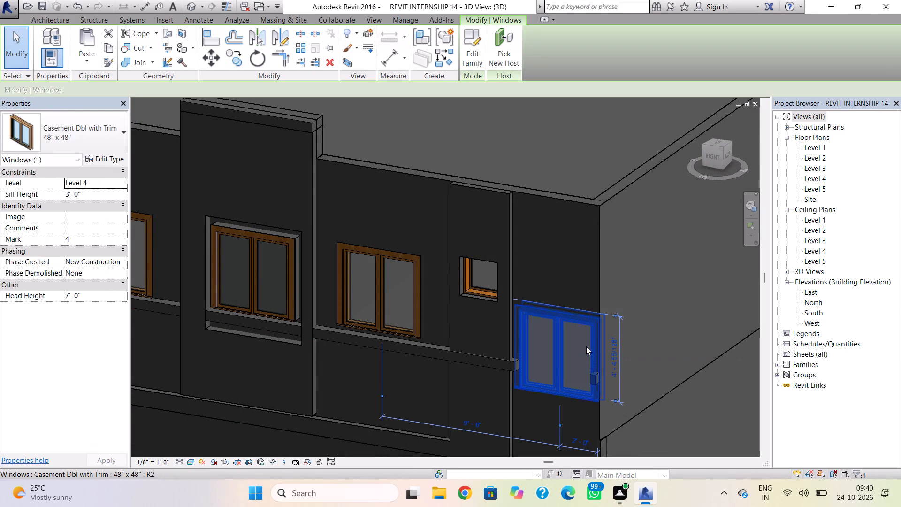
{"action": "key", "text": "Up"}
{"action": "key", "text": "Up"}
{"action": "key", "text": "Up"}
{"action": "key", "text": "Up"}
{"action": "key", "text": "Up"}
{"action": "key", "text": "Up"}
{"action": "key", "text": "Up"}
{"action": "key", "text": "Up"}
{"action": "key", "text": "Up"}
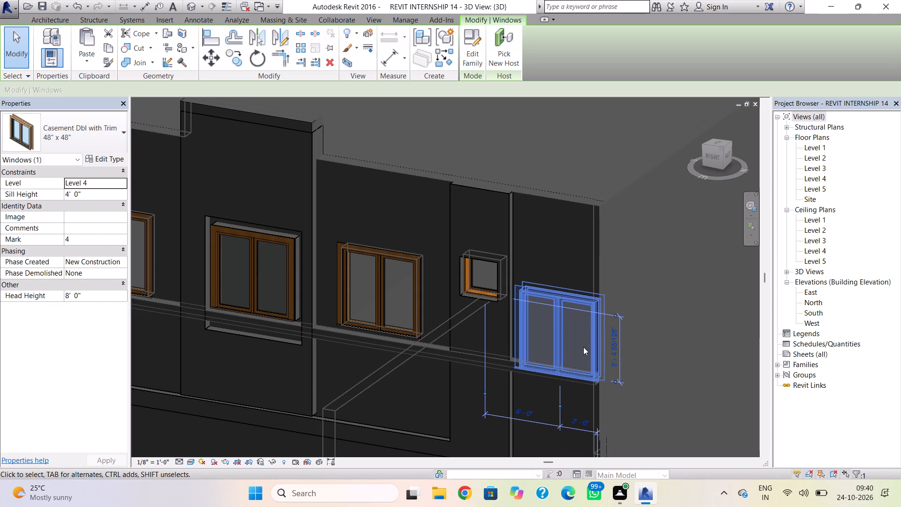
{"action": "key", "text": "Up"}
{"action": "key", "text": "Up"}
{"action": "key", "text": "Up"}
{"action": "key", "text": "Up"}
{"action": "key", "text": "Up"}
{"action": "key", "text": "Up"}
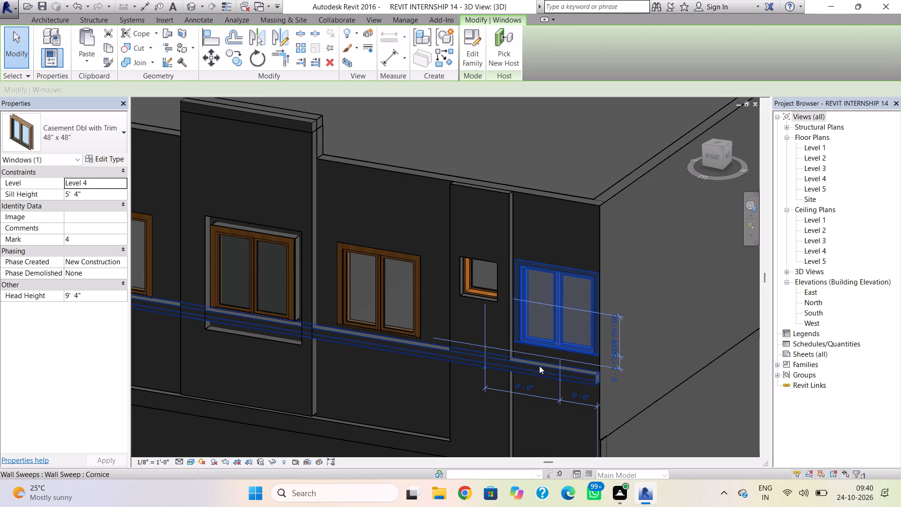
{"action": "key", "text": "Escape"}
Trim both ends of the cornice sweep to the side edges of the raised panel's window opening.
{"action": "right_click_drag", "start_coordinate": [581, 383], "coordinate": [615, 385], "text": "shift"}
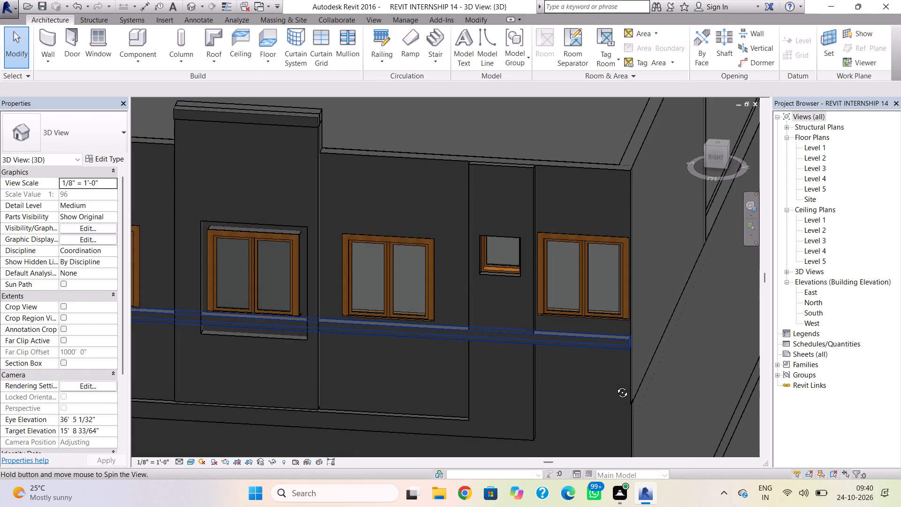
{"action": "right_click_drag", "start_coordinate": [615, 385], "coordinate": [625, 386], "text": "shift"}
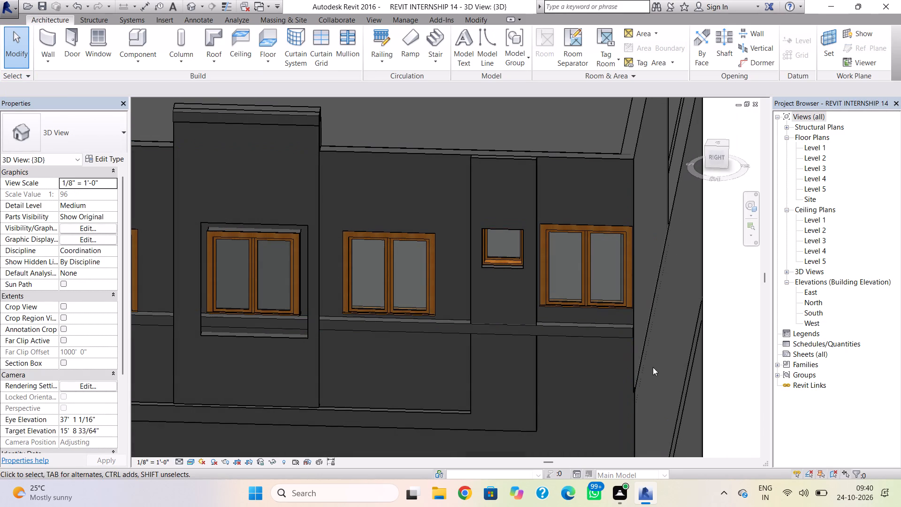
{"action": "left_click", "coordinate": [629, 332]}
{"action": "left_click_drag", "start_coordinate": [633, 334], "coordinate": [617, 334]}
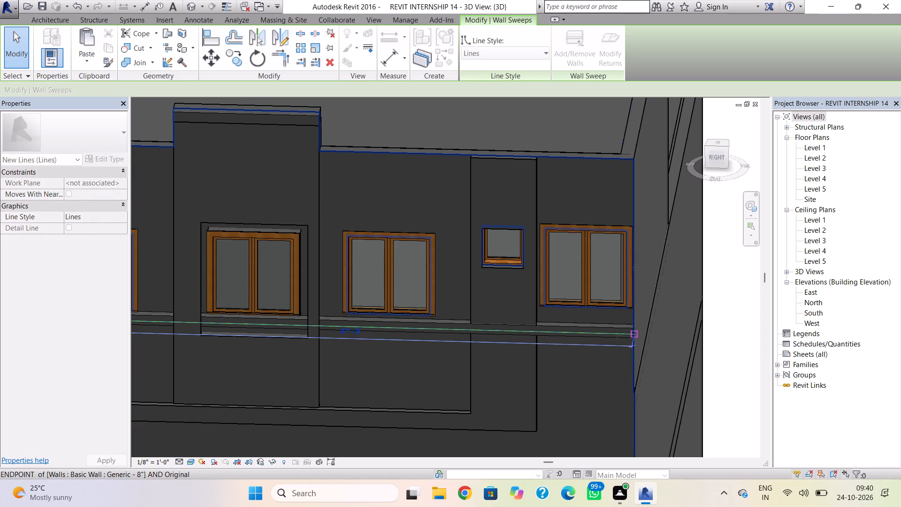
{"action": "left_click_drag", "start_coordinate": [617, 334], "coordinate": [306, 338]}
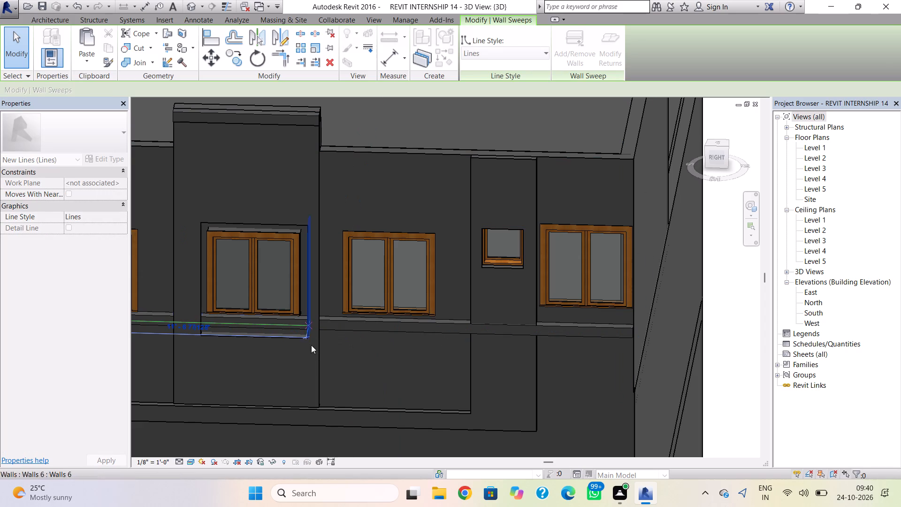
{"action": "middle_click_drag", "start_coordinate": [302, 357], "coordinate": [402, 353]}
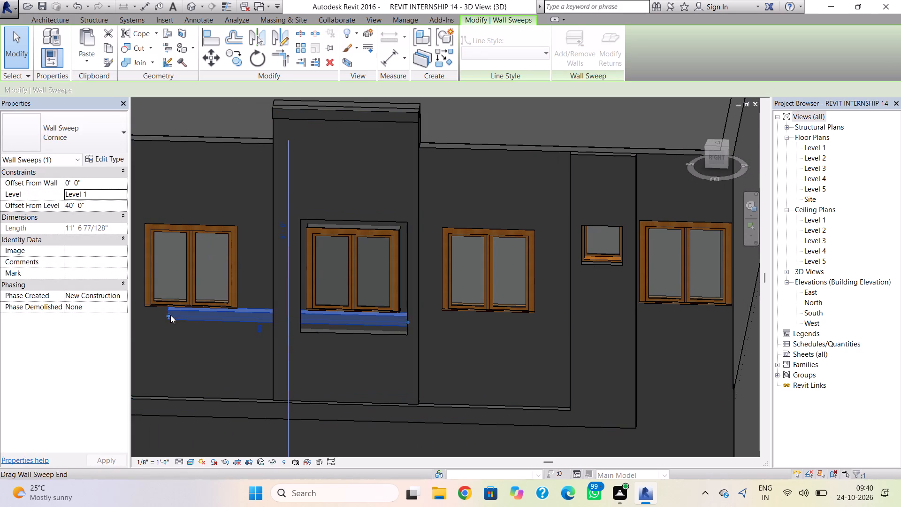
{"action": "left_click_drag", "start_coordinate": [170, 315], "coordinate": [298, 320]}
{"action": "left_click", "coordinate": [321, 372]}
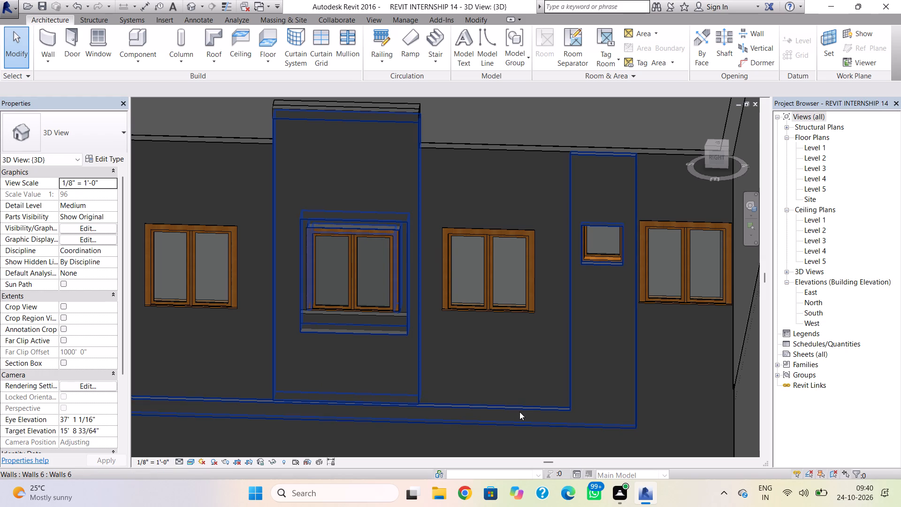
{"action": "key", "text": "Escape"}
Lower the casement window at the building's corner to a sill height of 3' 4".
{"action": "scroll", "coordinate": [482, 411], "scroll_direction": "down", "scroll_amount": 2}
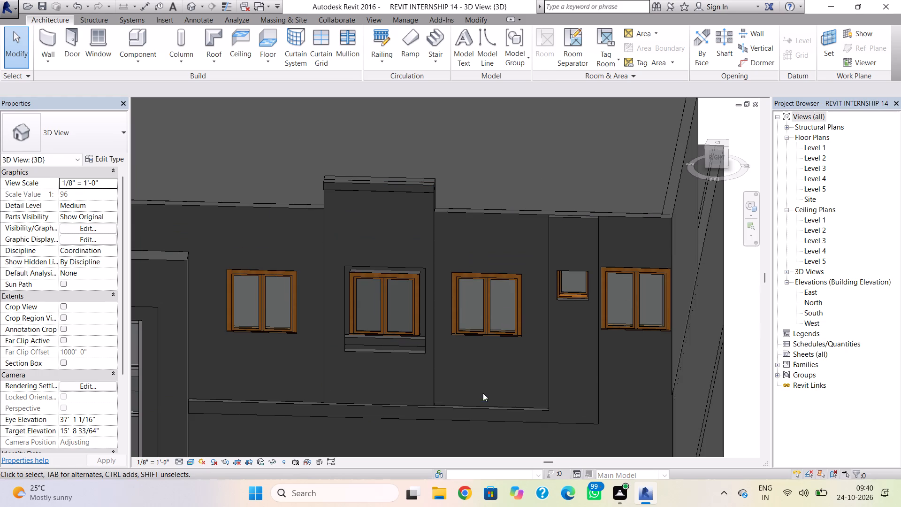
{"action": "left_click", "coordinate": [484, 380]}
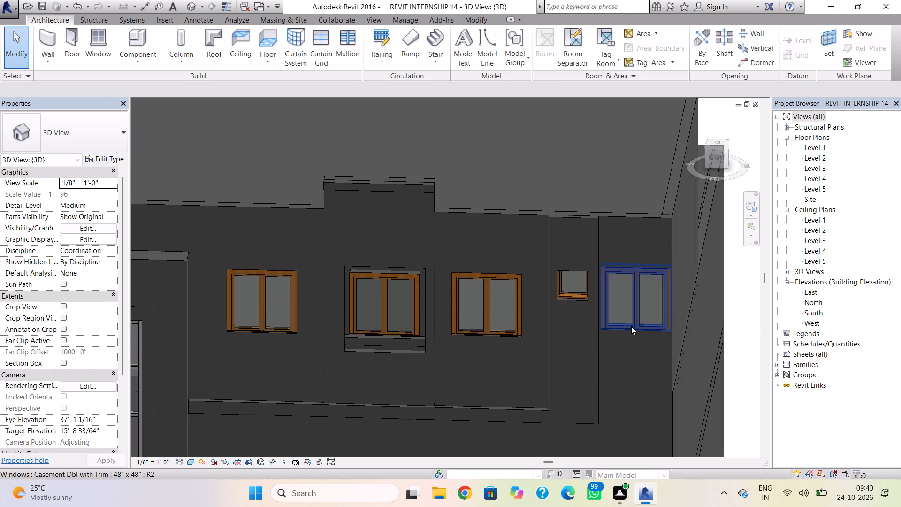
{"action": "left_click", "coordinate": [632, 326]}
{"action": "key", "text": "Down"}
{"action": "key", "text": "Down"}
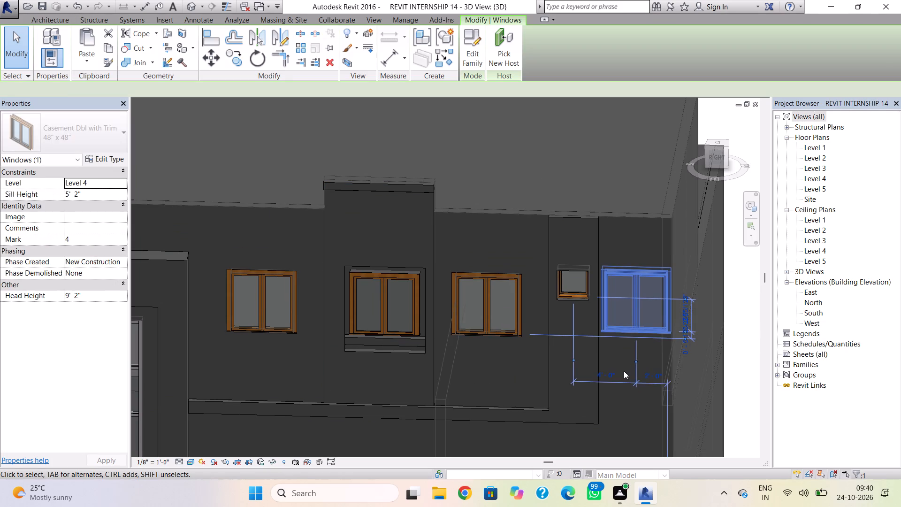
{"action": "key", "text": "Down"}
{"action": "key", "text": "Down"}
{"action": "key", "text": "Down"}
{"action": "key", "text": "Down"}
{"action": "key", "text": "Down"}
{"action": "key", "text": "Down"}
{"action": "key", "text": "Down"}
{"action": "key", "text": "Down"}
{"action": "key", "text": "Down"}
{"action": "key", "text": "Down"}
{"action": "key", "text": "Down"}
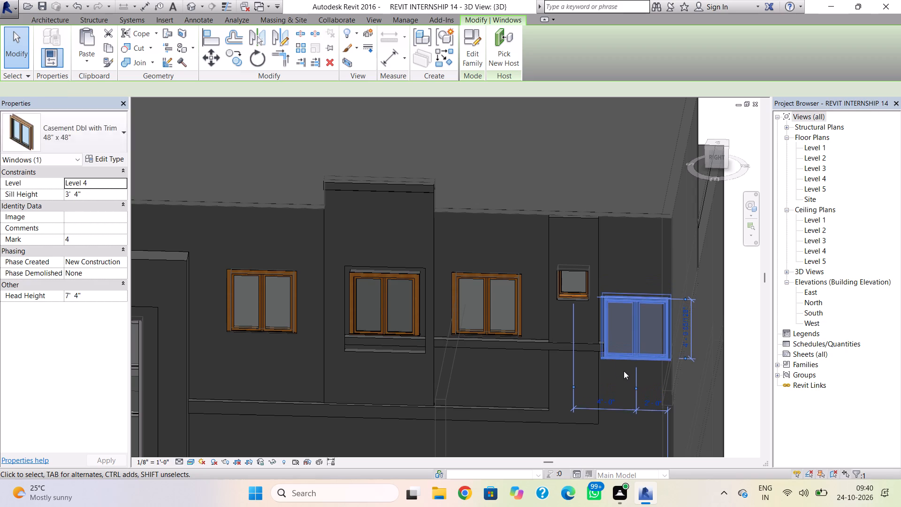
Delete the casement window at the building's corner.
{"action": "key", "text": "Delete"}
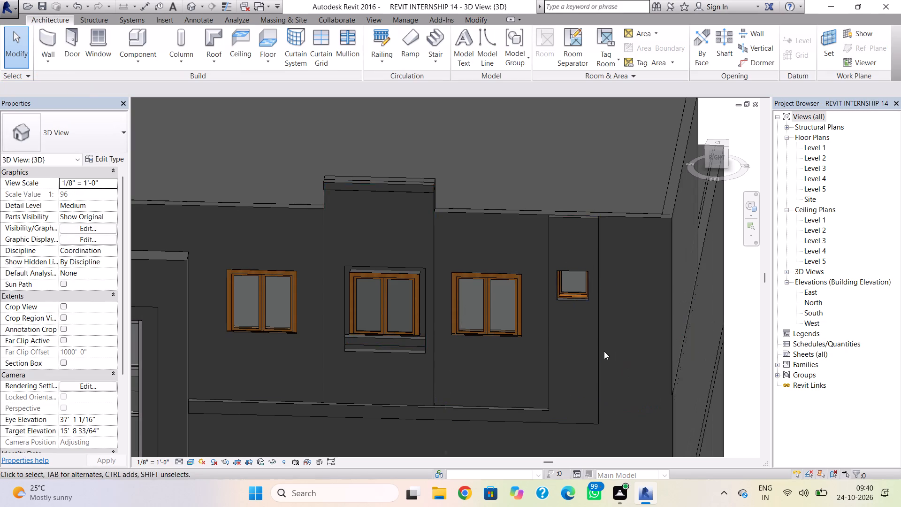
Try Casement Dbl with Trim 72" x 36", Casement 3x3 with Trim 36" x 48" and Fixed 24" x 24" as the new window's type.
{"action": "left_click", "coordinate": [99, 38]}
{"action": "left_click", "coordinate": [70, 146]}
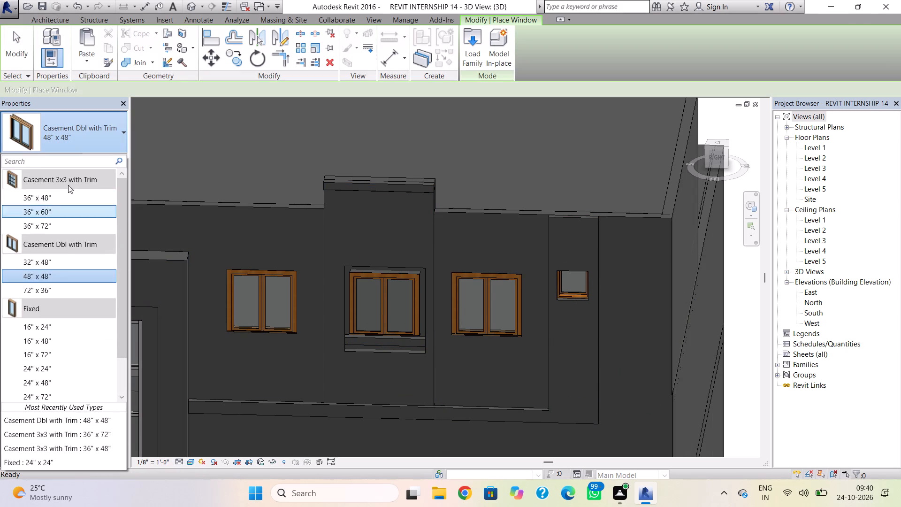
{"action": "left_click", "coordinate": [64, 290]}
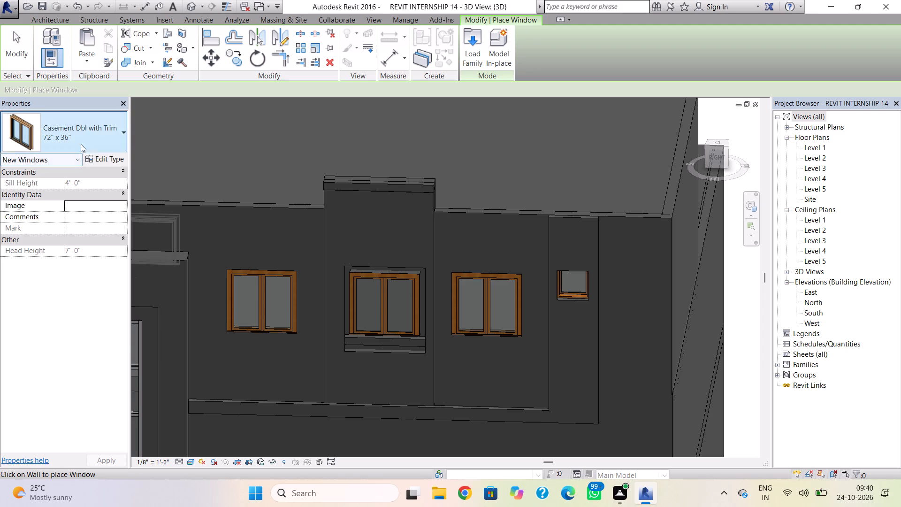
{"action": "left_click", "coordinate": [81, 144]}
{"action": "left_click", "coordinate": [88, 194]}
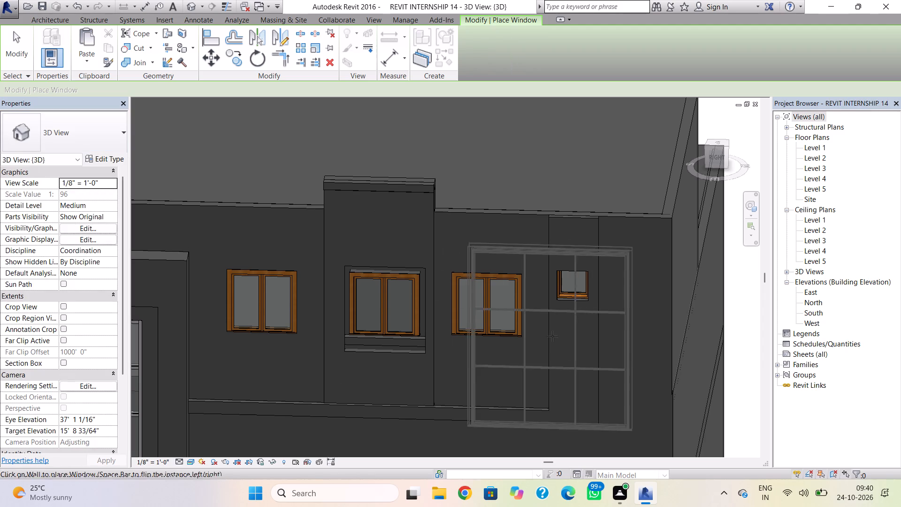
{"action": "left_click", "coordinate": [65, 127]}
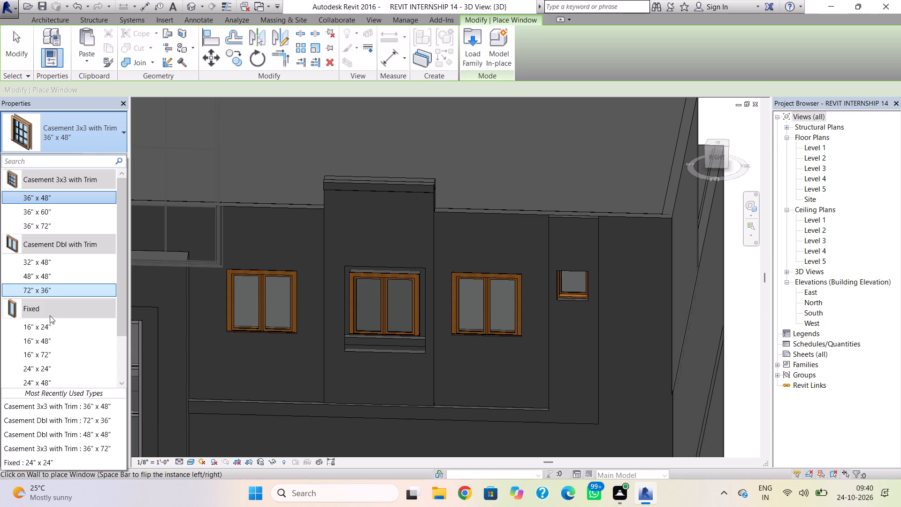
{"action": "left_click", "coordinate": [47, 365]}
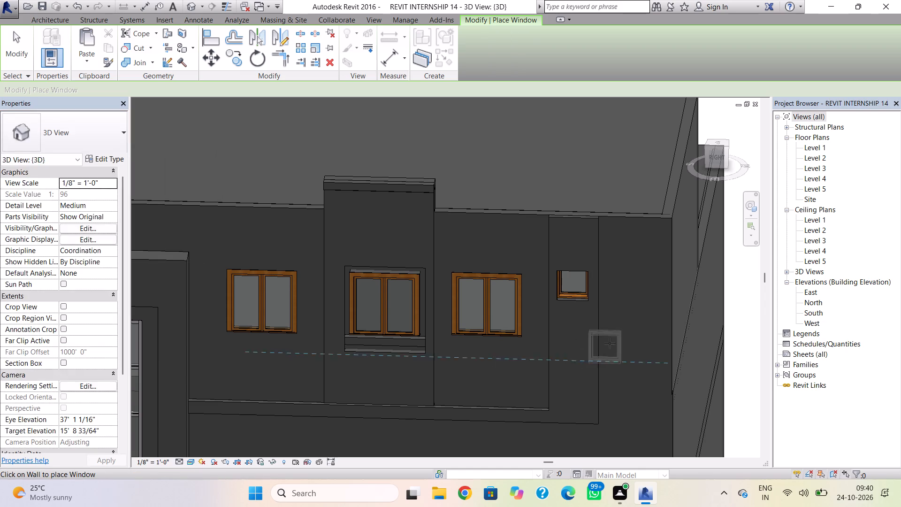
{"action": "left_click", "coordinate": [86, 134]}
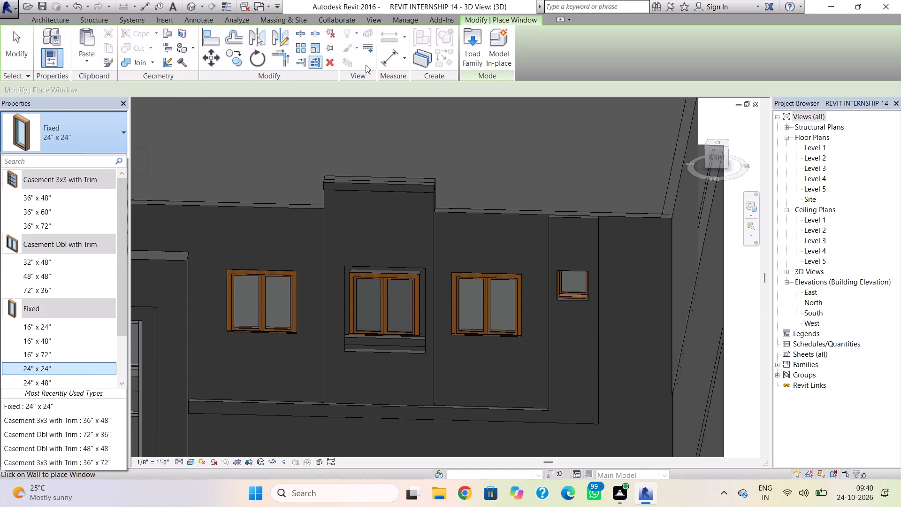
Load the Double Hung with Trim window family from the US Imperial library's Windows folder.
{"action": "left_click", "coordinate": [469, 54]}
{"action": "scroll", "coordinate": [456, 251], "scroll_direction": "down", "scroll_amount": 5}
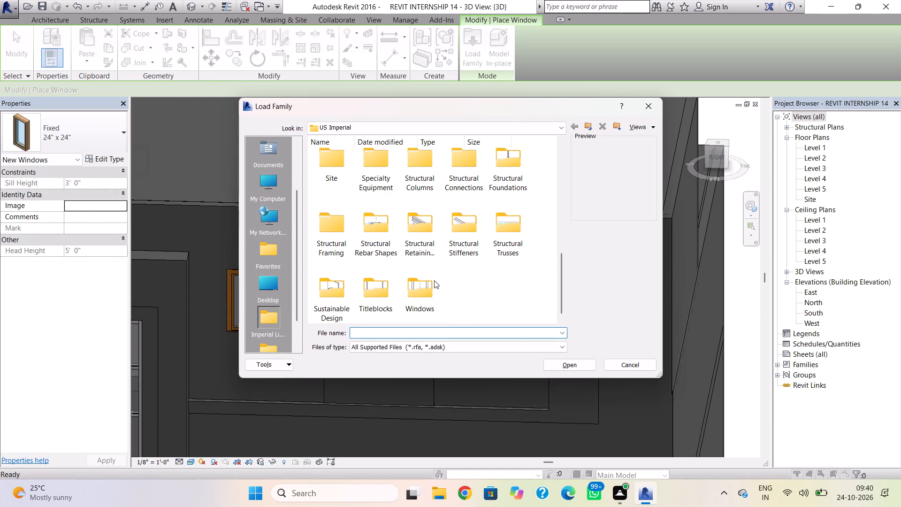
{"action": "double_click", "coordinate": [429, 284]}
{"action": "scroll", "coordinate": [448, 269], "scroll_direction": "down", "scroll_amount": 2}
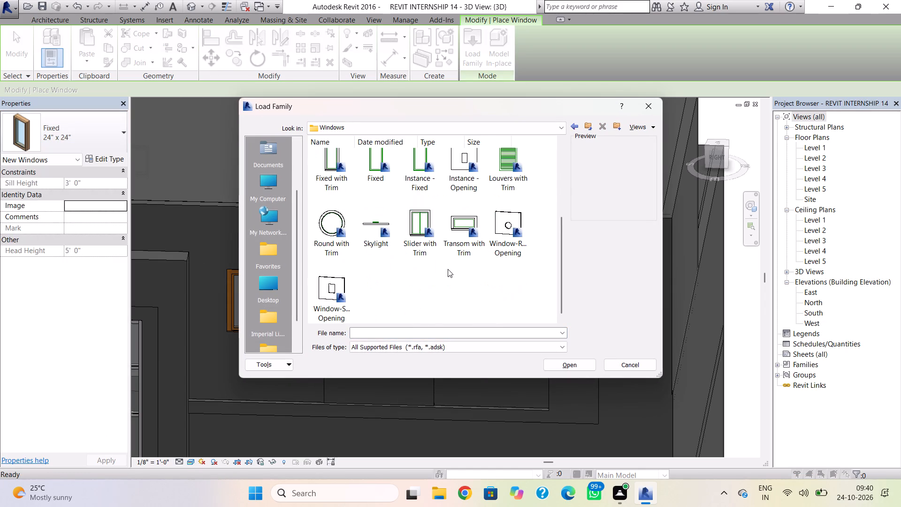
{"action": "scroll", "coordinate": [459, 235], "scroll_direction": "up", "scroll_amount": 2}
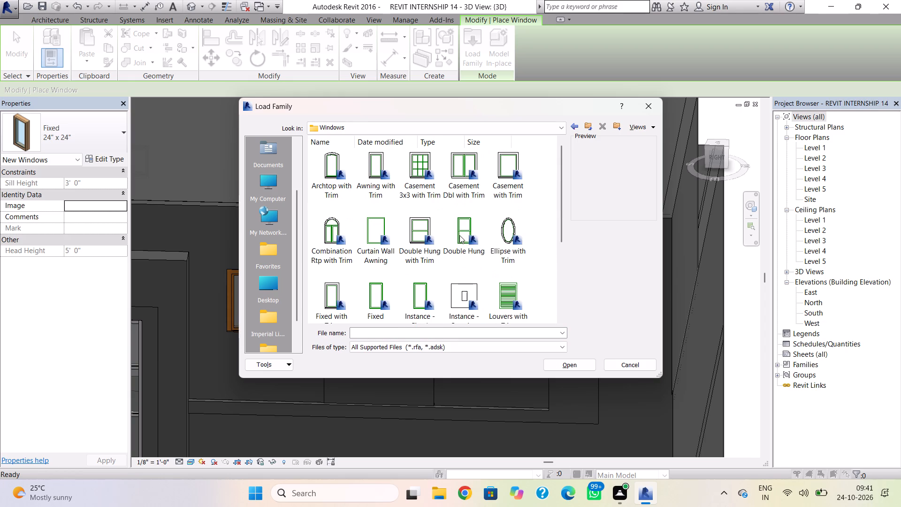
{"action": "left_click", "coordinate": [428, 222]}
{"action": "left_click", "coordinate": [579, 364]}
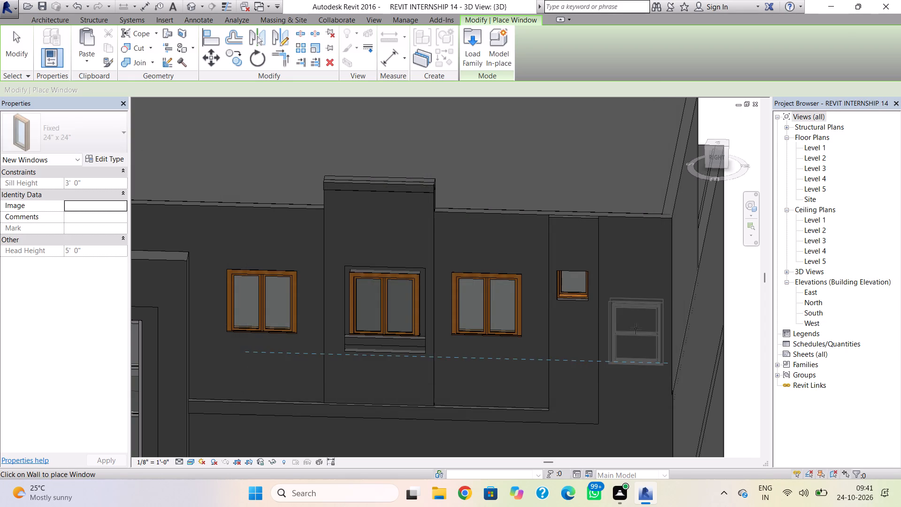
Place a Double Hung with Trim 36" x 48" window on the side wall at the building's corner.
{"action": "left_click", "coordinate": [634, 331]}
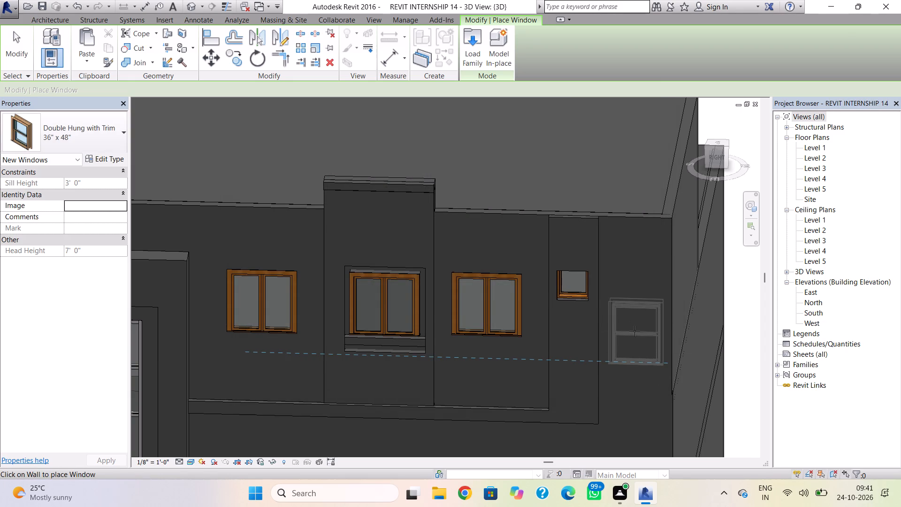
{"action": "key", "text": "Escape"}
{"action": "key", "text": "Escape"}
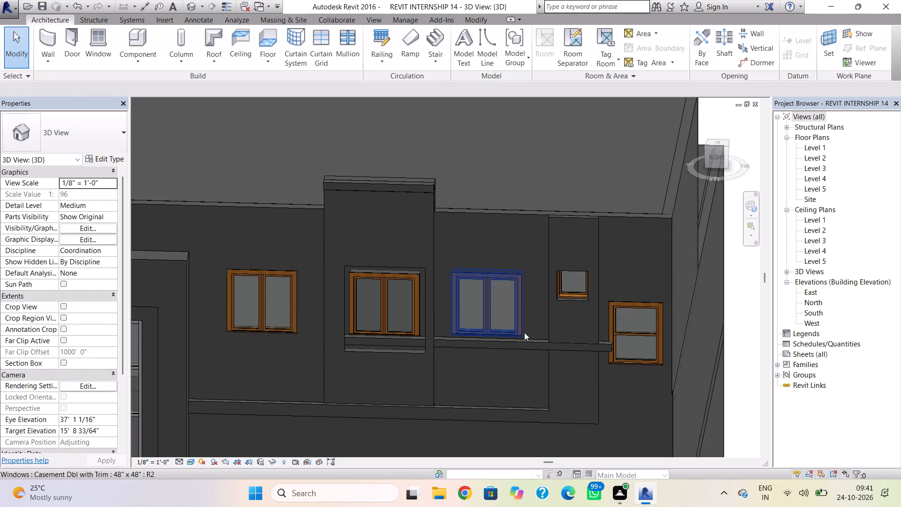
Examine the building's front and side walls from several angles, including the upper windows and the blank wall below them.
{"action": "scroll", "coordinate": [479, 356], "scroll_direction": "down", "scroll_amount": 1}
{"action": "right_click_drag", "start_coordinate": [346, 372], "coordinate": [433, 401], "text": "shift"}
{"action": "scroll", "coordinate": [433, 401], "scroll_direction": "down", "scroll_amount": 6}
{"action": "middle_click_drag", "start_coordinate": [417, 379], "coordinate": [440, 261]}
{"action": "right_click_drag", "start_coordinate": [403, 351], "coordinate": [476, 293], "text": "shift"}
{"action": "scroll", "coordinate": [468, 322], "scroll_direction": "down", "scroll_amount": 2, "text": "shift"}
{"action": "middle_click_drag", "start_coordinate": [468, 322], "coordinate": [492, 275], "text": "shift"}
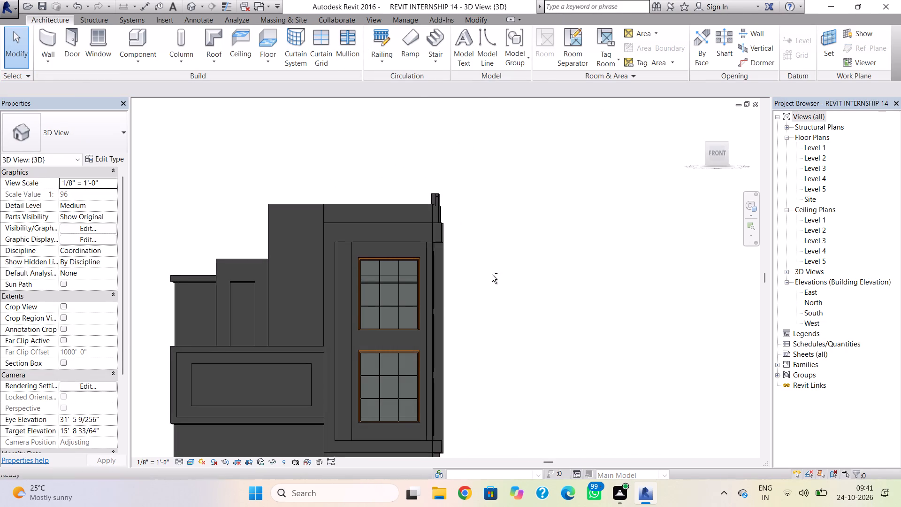
{"action": "scroll", "coordinate": [434, 339], "scroll_direction": "down", "scroll_amount": 1, "text": "shift"}
{"action": "middle_click_drag", "start_coordinate": [424, 362], "coordinate": [415, 394], "text": "shift"}
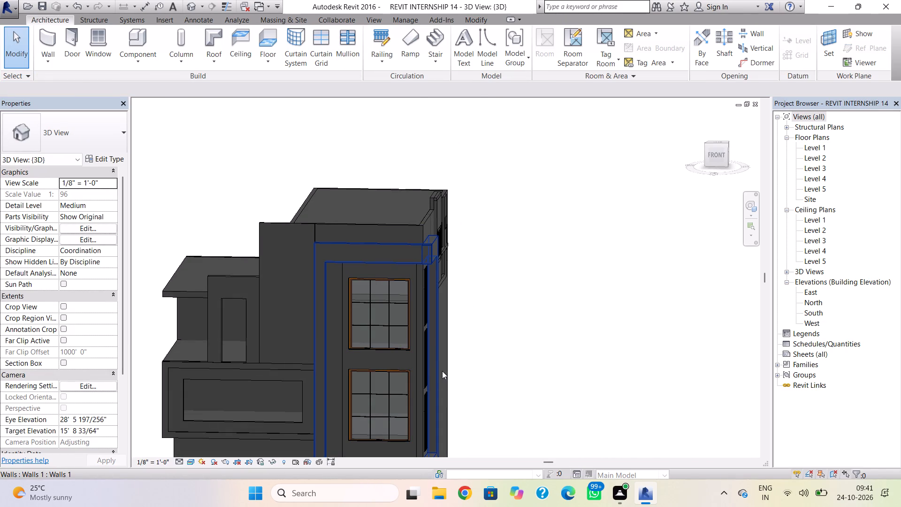
{"action": "right_click_drag", "start_coordinate": [521, 348], "coordinate": [478, 350], "text": "shift"}
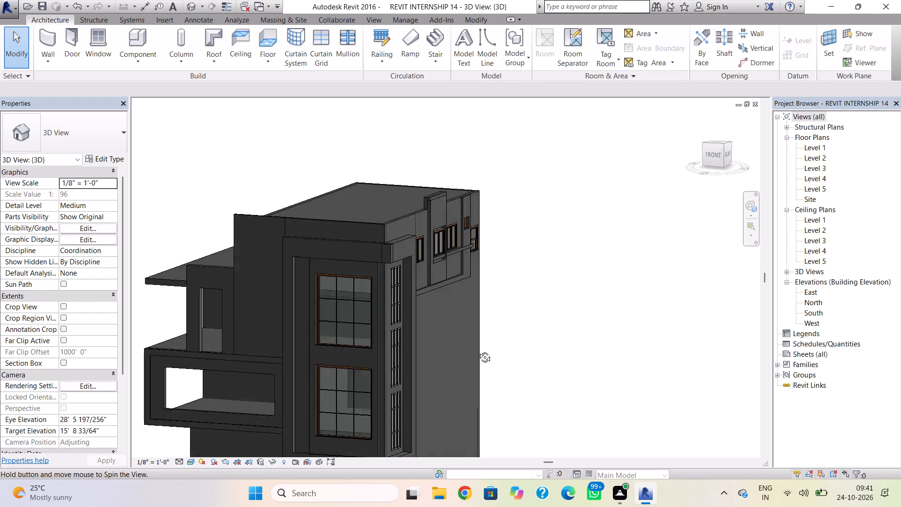
{"action": "right_click_drag", "start_coordinate": [478, 350], "coordinate": [404, 356], "text": "shift"}
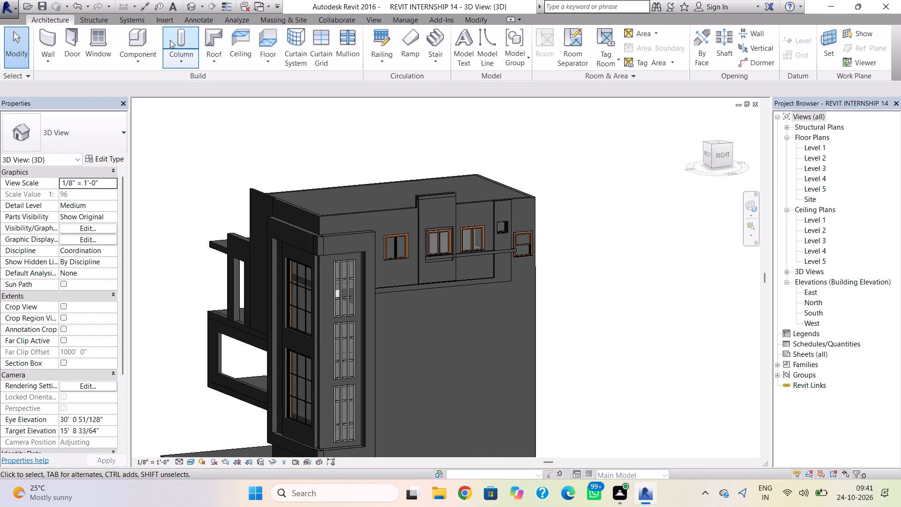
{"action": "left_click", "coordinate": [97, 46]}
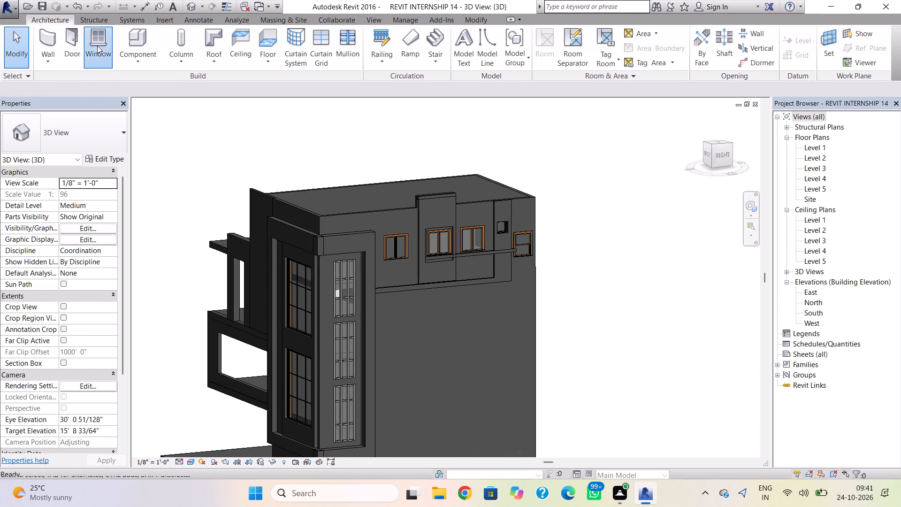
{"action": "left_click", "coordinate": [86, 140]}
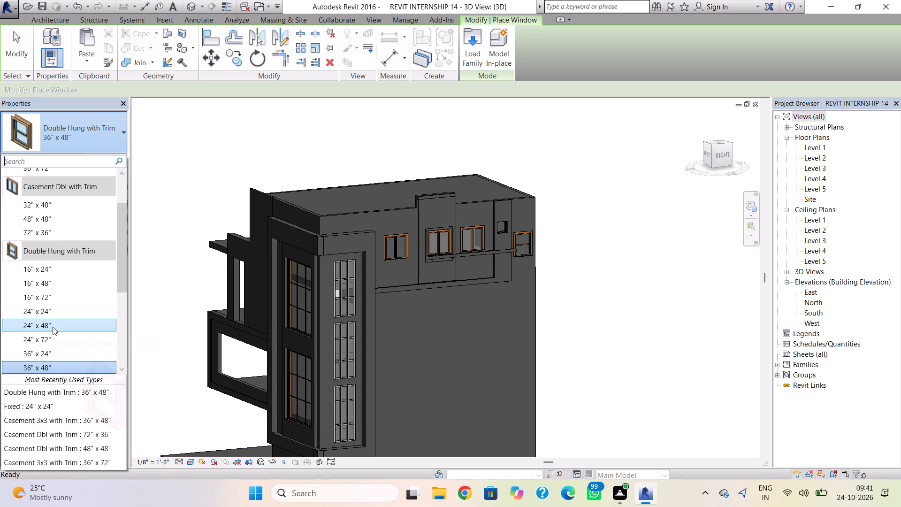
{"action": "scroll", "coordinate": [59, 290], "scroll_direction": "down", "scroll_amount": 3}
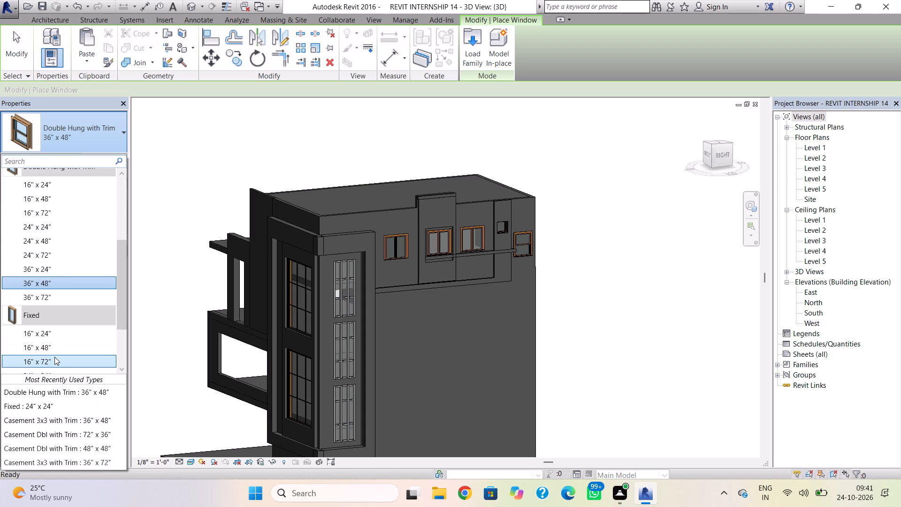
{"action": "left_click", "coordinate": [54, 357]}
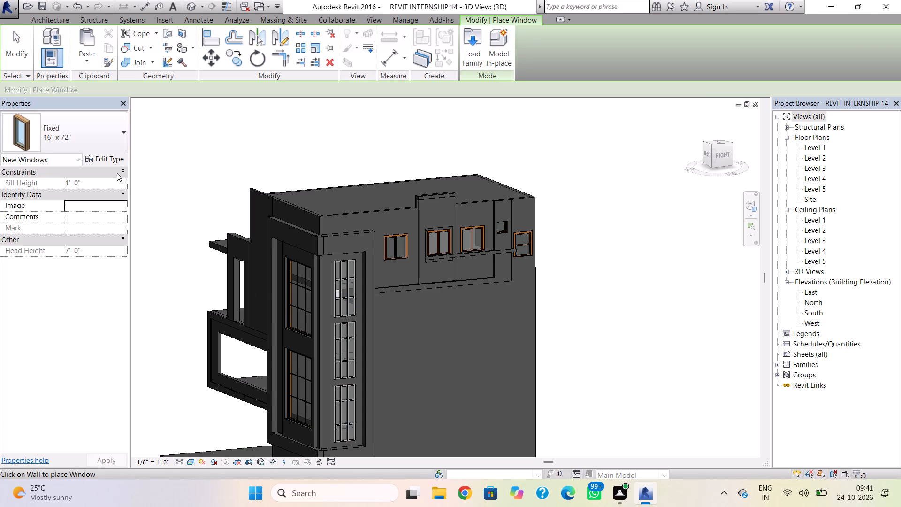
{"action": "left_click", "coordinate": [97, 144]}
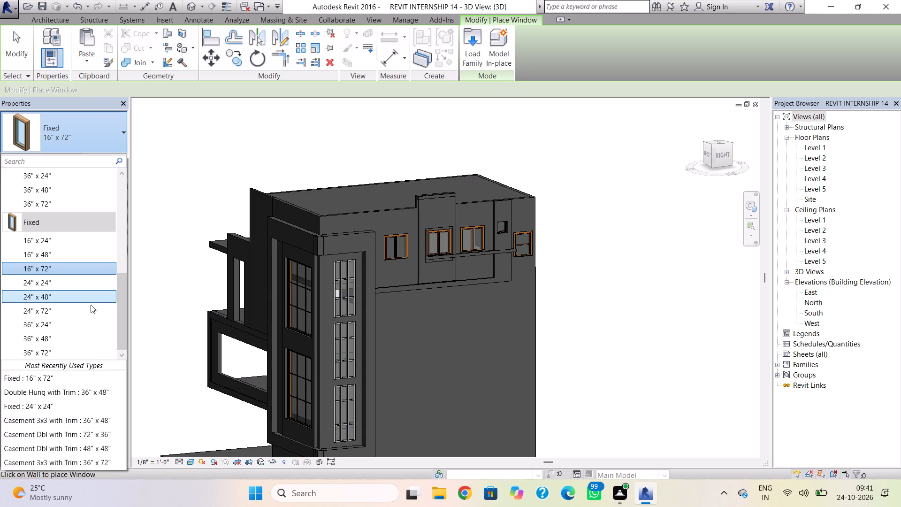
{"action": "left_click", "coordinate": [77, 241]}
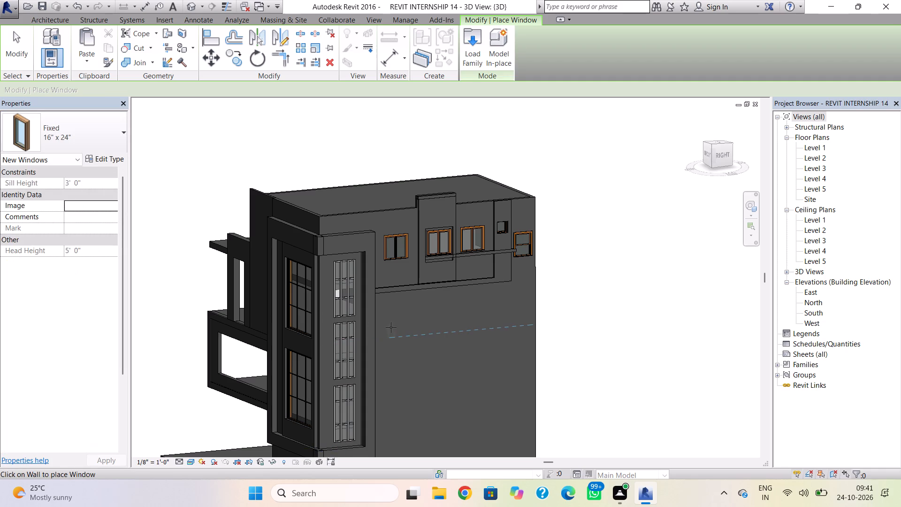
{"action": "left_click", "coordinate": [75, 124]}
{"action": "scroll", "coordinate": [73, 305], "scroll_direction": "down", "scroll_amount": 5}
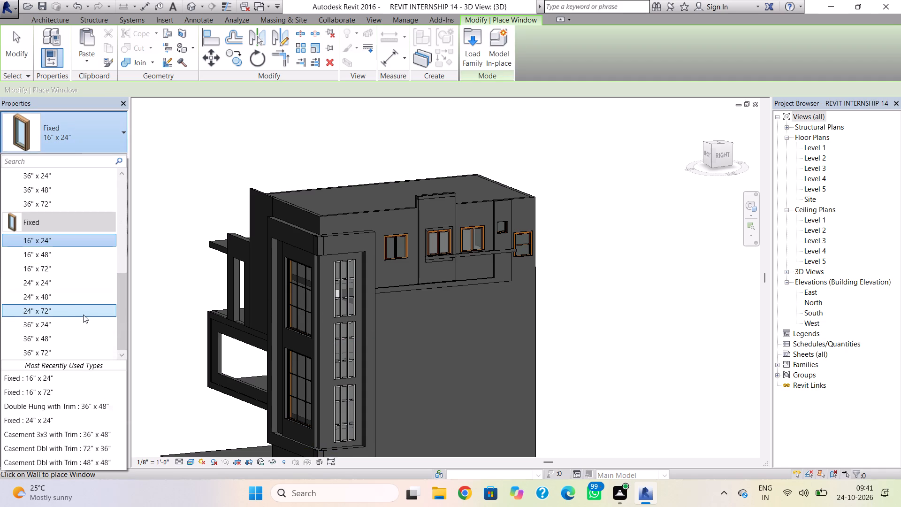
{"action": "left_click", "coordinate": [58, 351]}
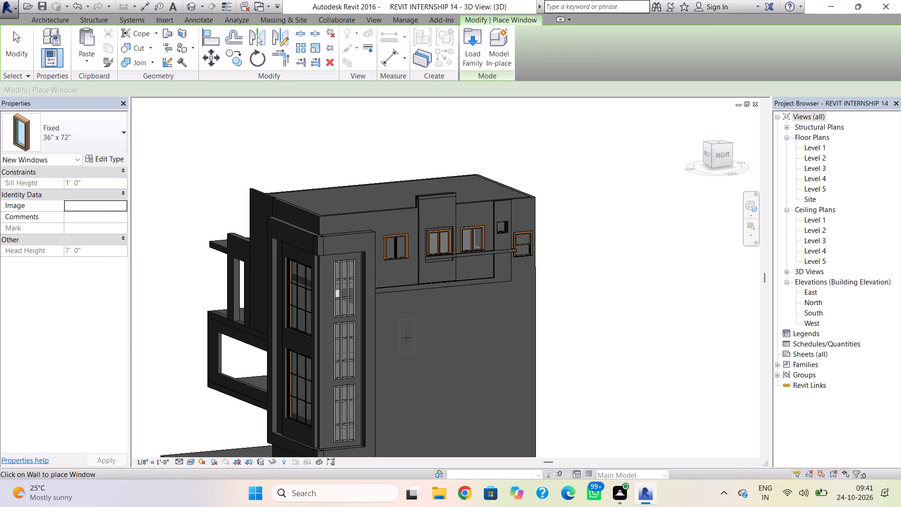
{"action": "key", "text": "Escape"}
Try Fixed 16" x 48" and 16" x 24" for a new side wall window, settling on Fixed 36" x 48".
{"action": "left_click", "coordinate": [95, 46]}
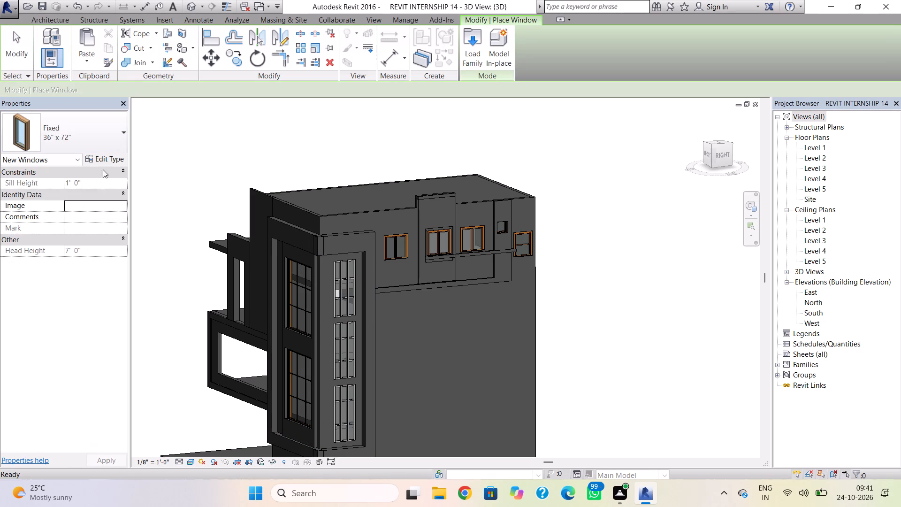
{"action": "left_click", "coordinate": [110, 138]}
{"action": "scroll", "coordinate": [86, 289], "scroll_direction": "up", "scroll_amount": 2}
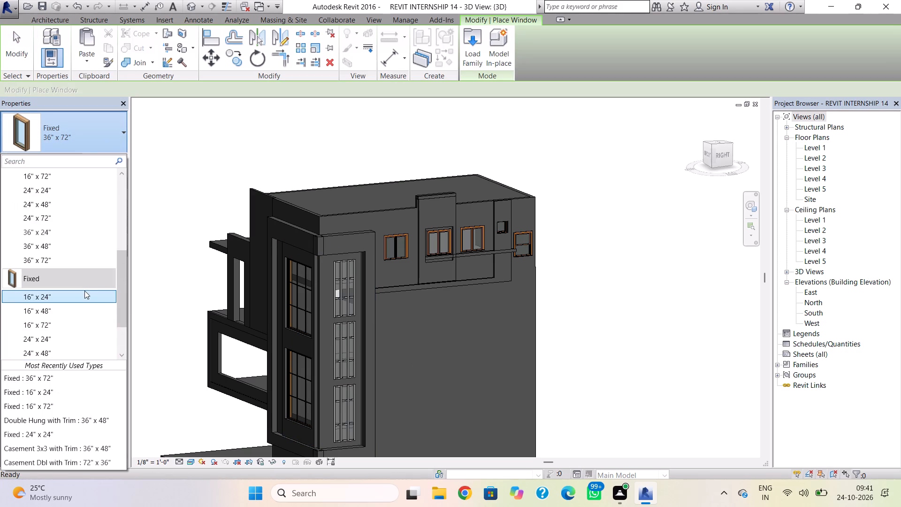
{"action": "left_click", "coordinate": [69, 315]}
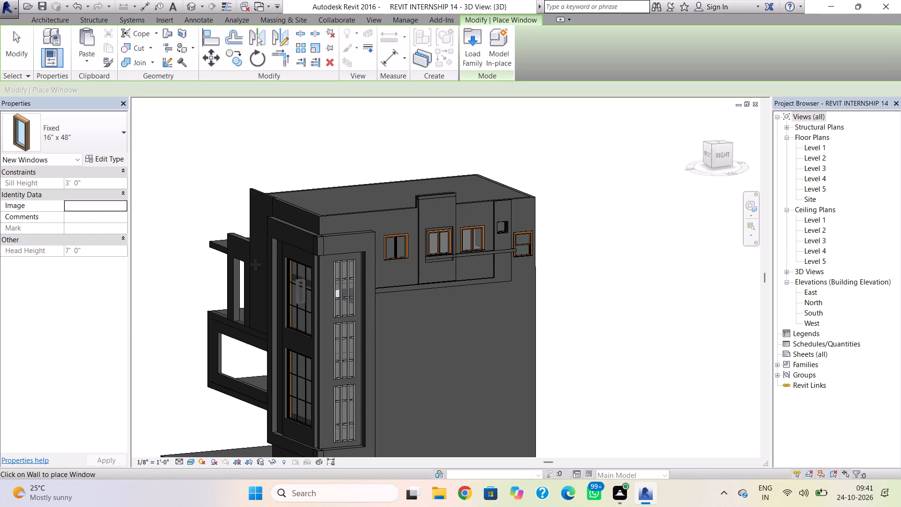
{"action": "left_click", "coordinate": [121, 140]}
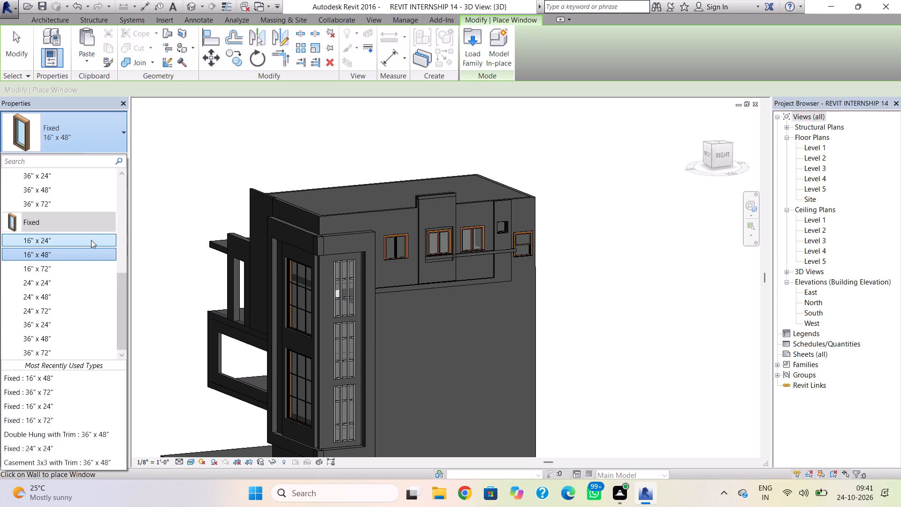
{"action": "left_click", "coordinate": [91, 240]}
{"action": "left_click", "coordinate": [101, 146]}
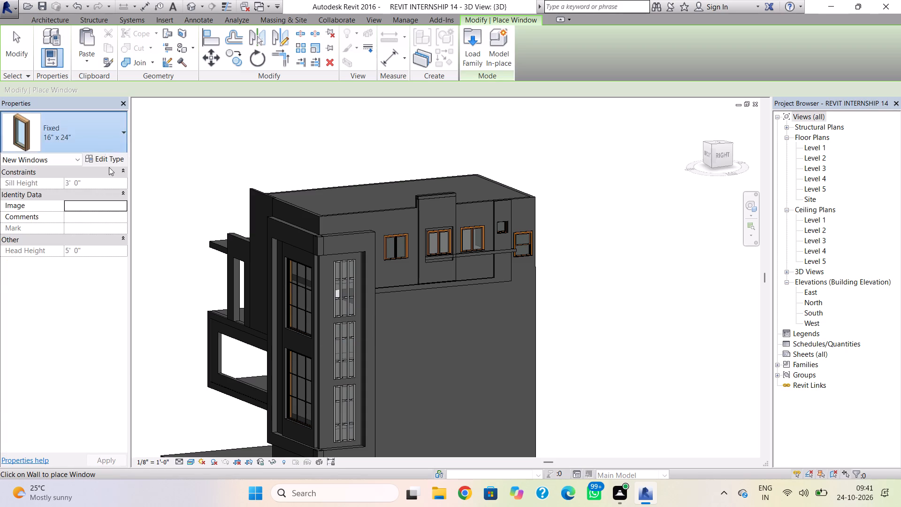
{"action": "scroll", "coordinate": [74, 305], "scroll_direction": "down", "scroll_amount": 5}
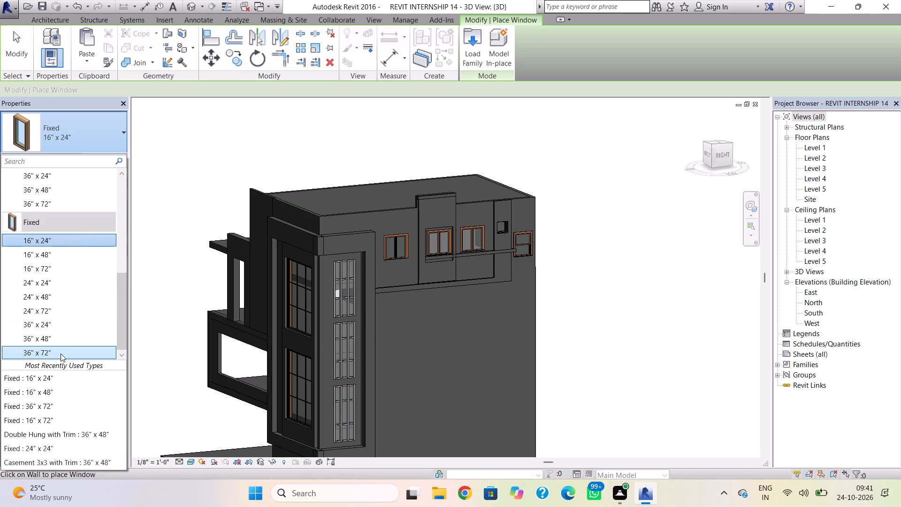
{"action": "left_click", "coordinate": [68, 340]}
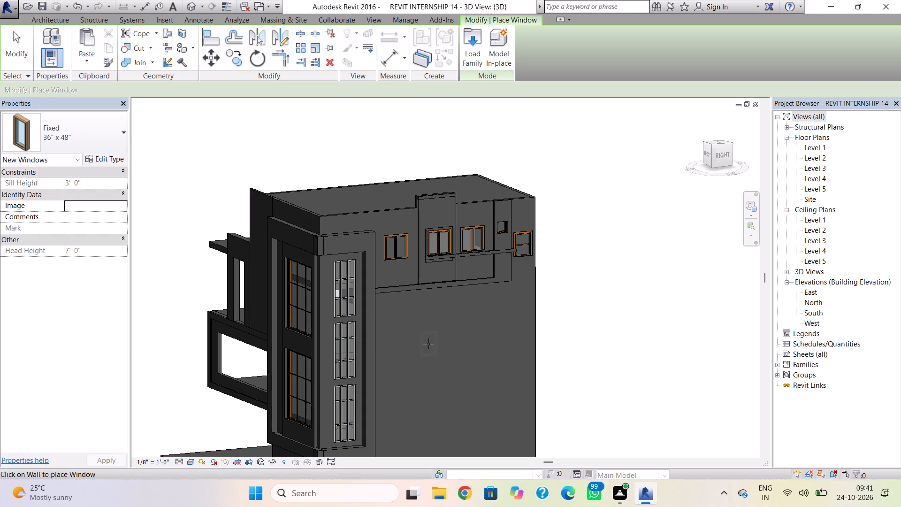
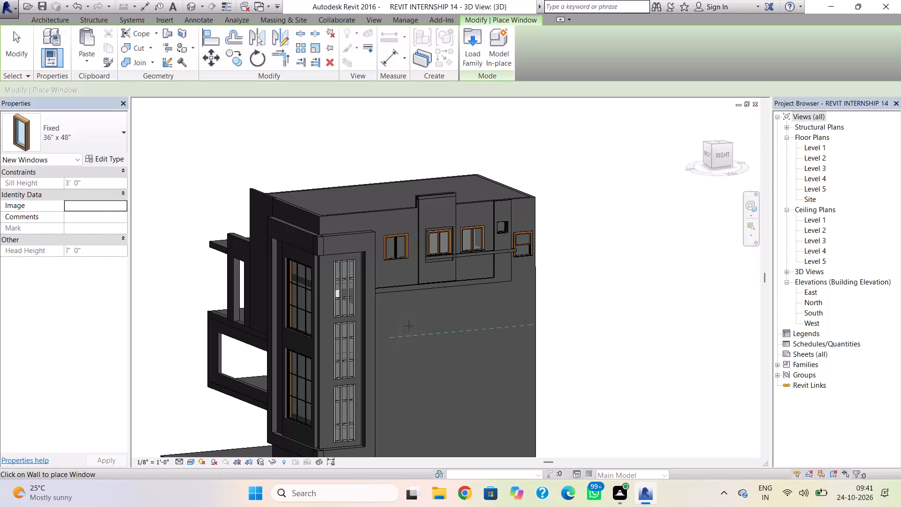
Place two Fixed 36" x 48" windows side by side on the side wall below the upper-storey band.
{"action": "left_click", "coordinate": [412, 322]}
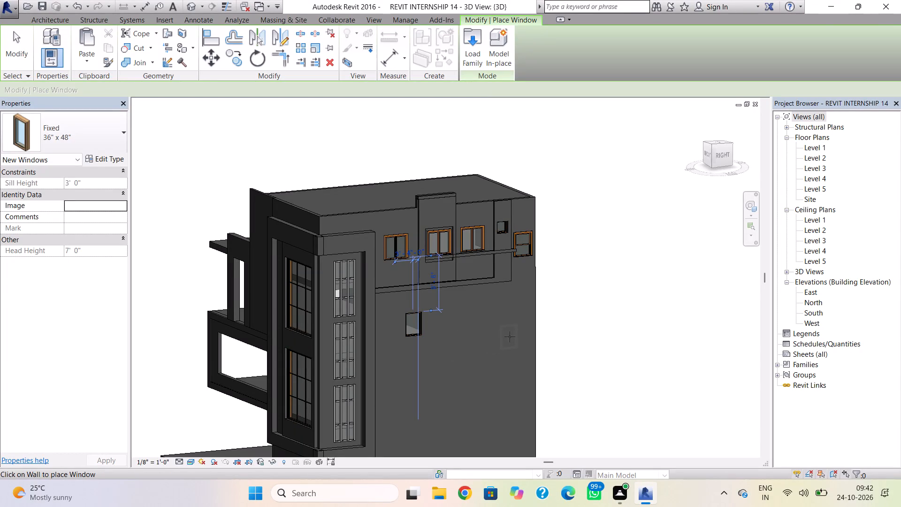
{"action": "left_click", "coordinate": [466, 323]}
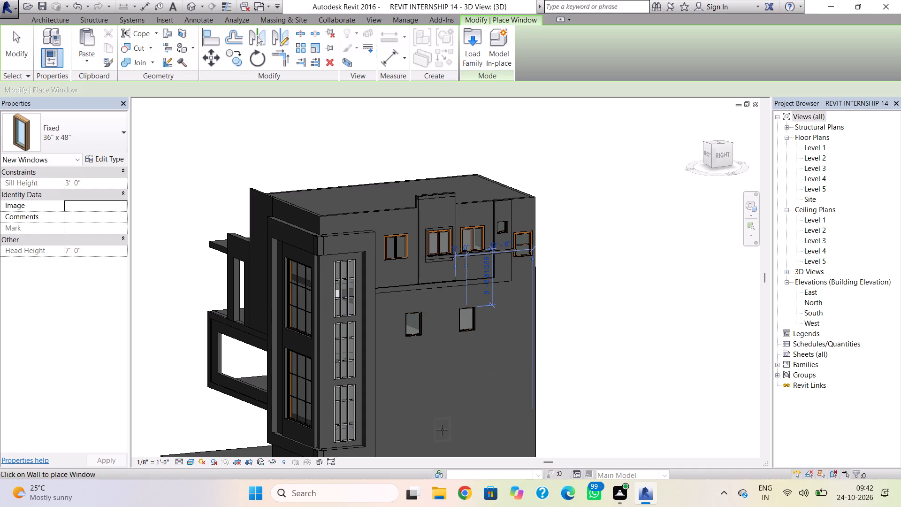
{"action": "key", "text": "Escape"}
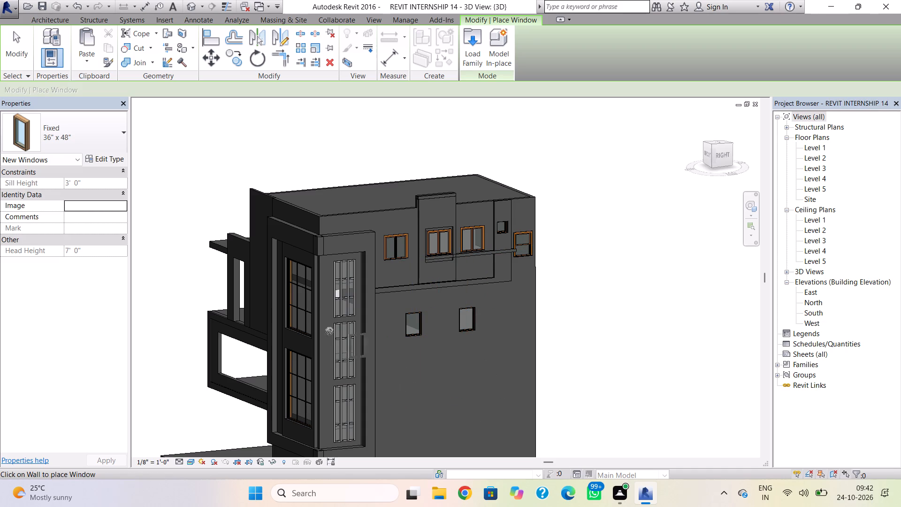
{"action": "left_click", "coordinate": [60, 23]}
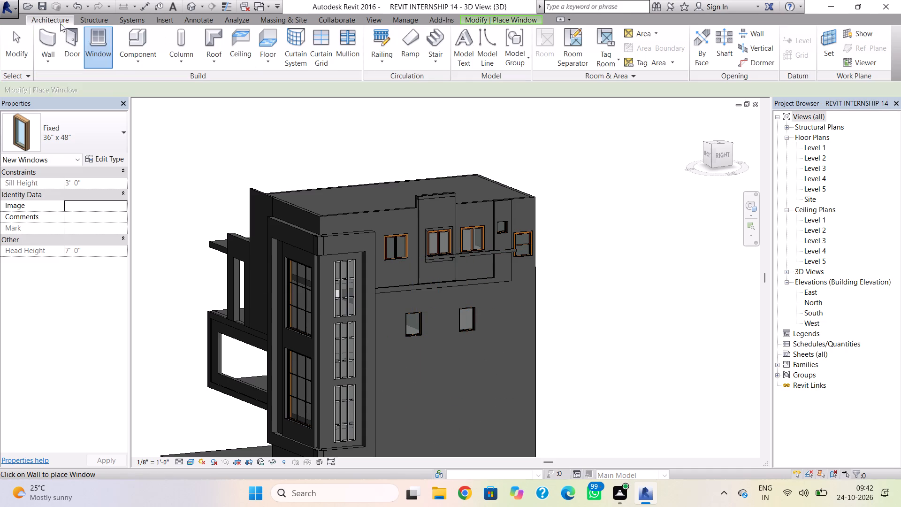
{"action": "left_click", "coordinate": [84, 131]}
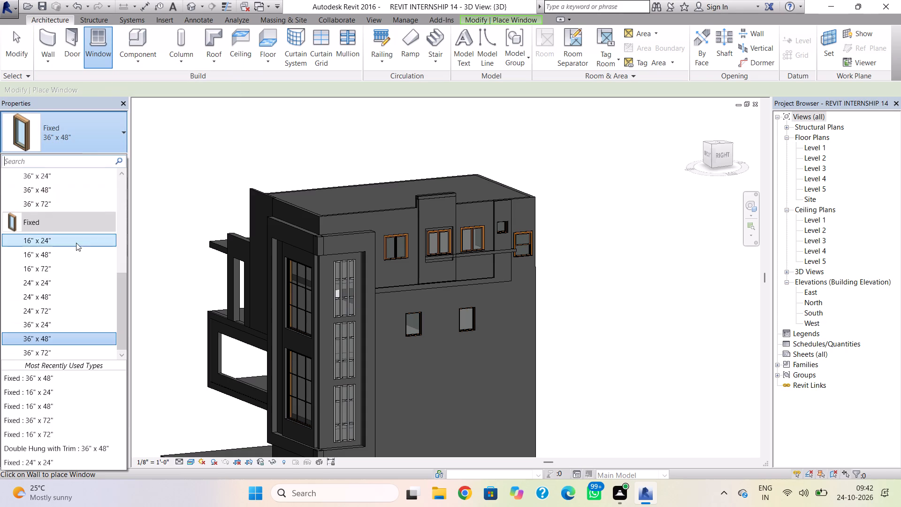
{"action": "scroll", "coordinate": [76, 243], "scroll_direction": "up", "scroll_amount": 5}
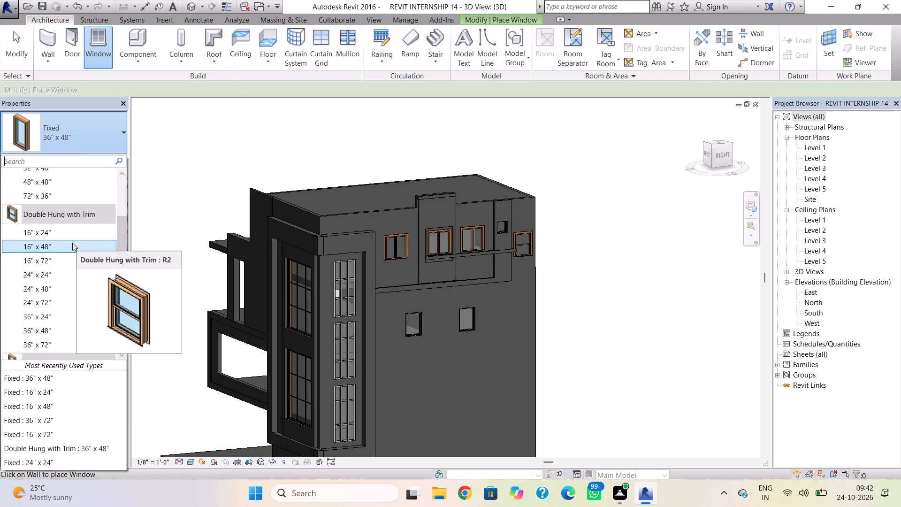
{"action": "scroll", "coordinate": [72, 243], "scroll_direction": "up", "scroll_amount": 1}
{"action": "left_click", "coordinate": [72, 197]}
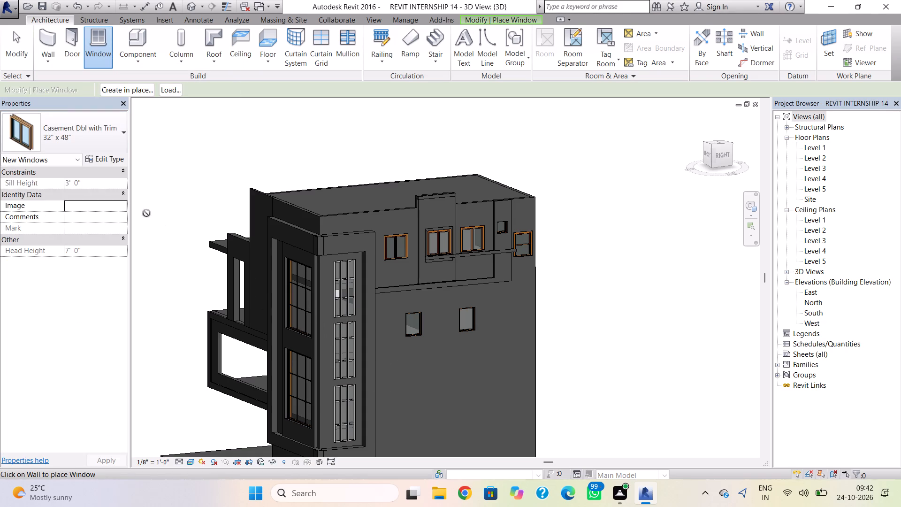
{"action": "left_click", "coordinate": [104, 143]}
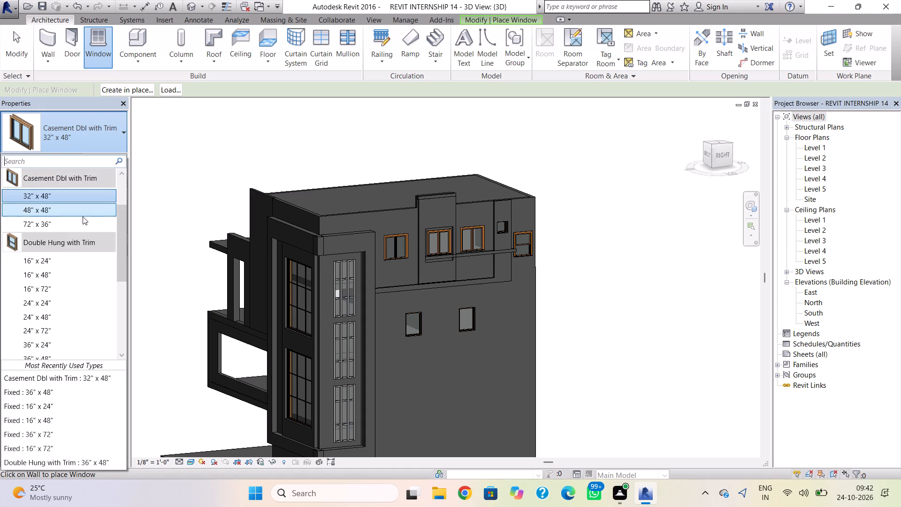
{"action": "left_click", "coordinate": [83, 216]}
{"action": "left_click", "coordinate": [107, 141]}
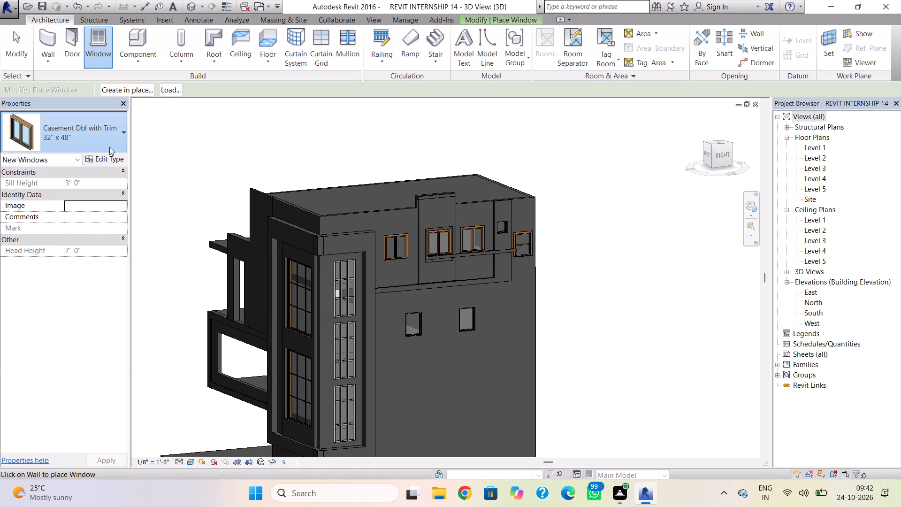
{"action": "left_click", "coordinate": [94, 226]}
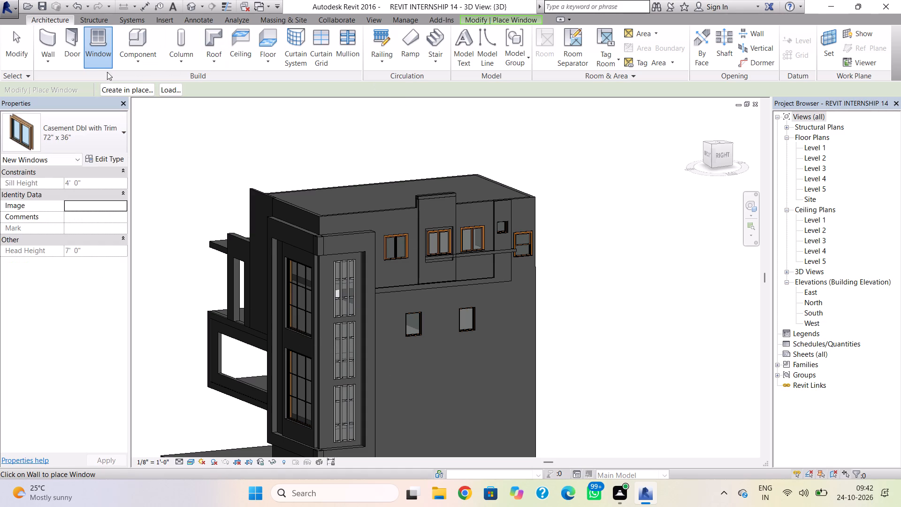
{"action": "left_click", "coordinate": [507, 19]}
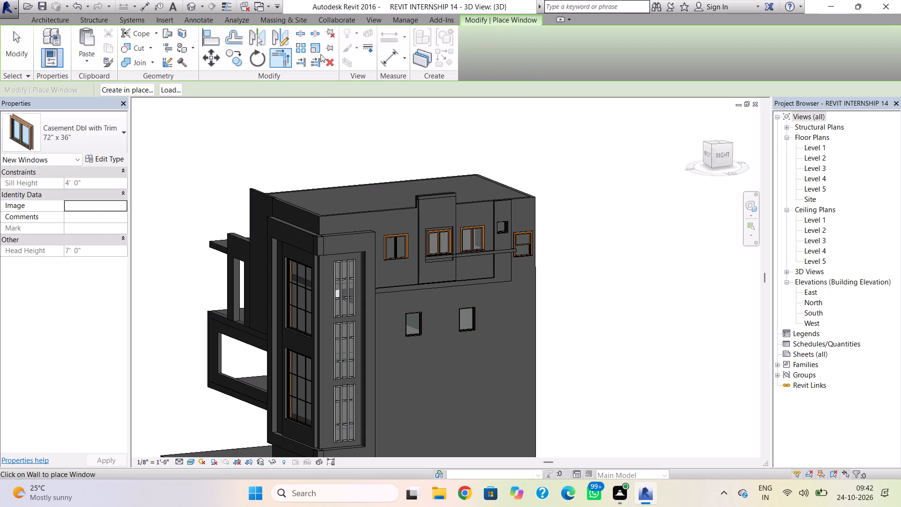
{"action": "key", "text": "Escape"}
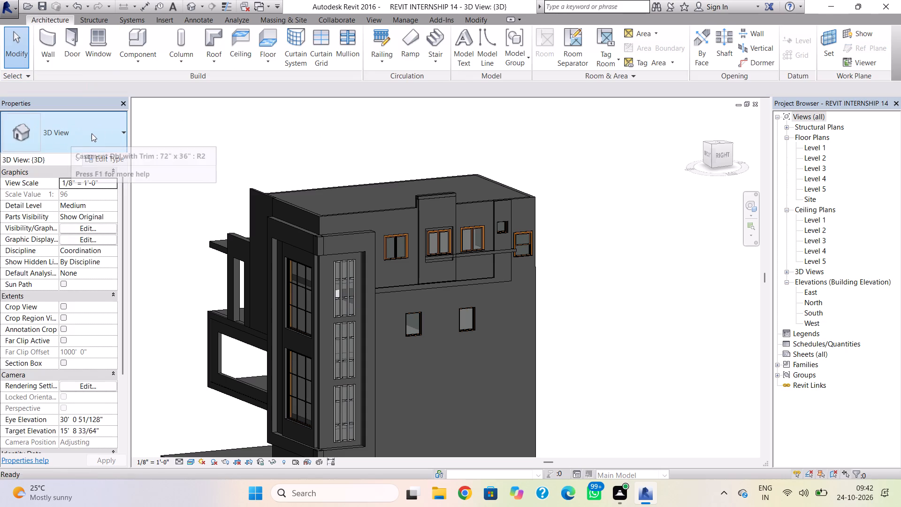
Load the Casement Dbl with Trim window family from the US Imperial library's Windows folder.
{"action": "left_click", "coordinate": [93, 35]}
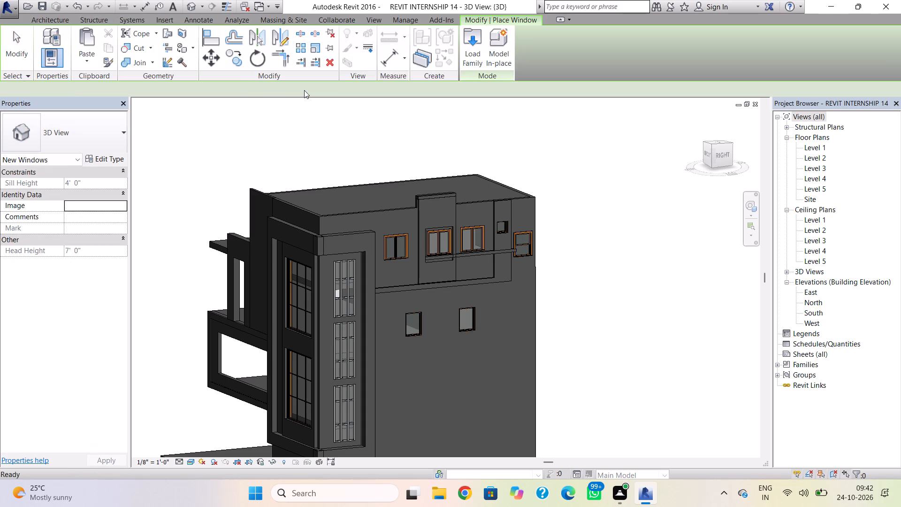
{"action": "left_click", "coordinate": [466, 47]}
{"action": "scroll", "coordinate": [427, 225], "scroll_direction": "down", "scroll_amount": 6}
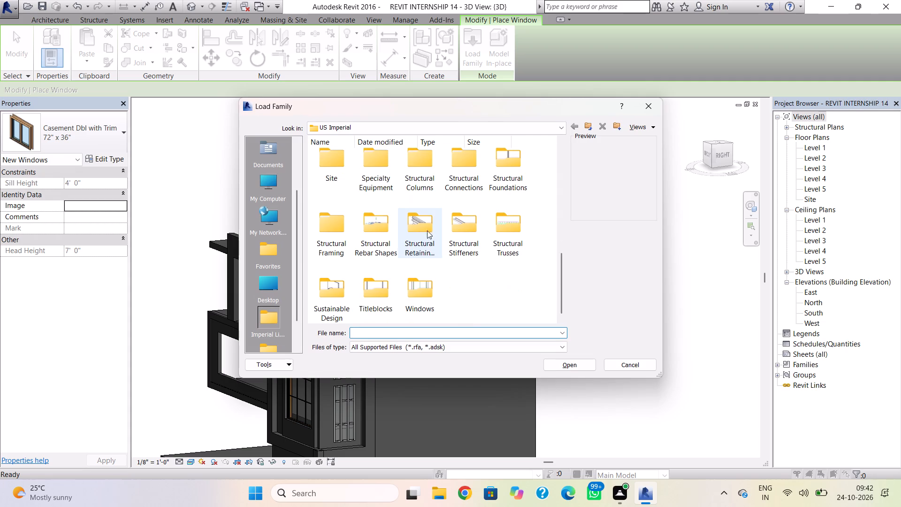
{"action": "double_click", "coordinate": [418, 292]}
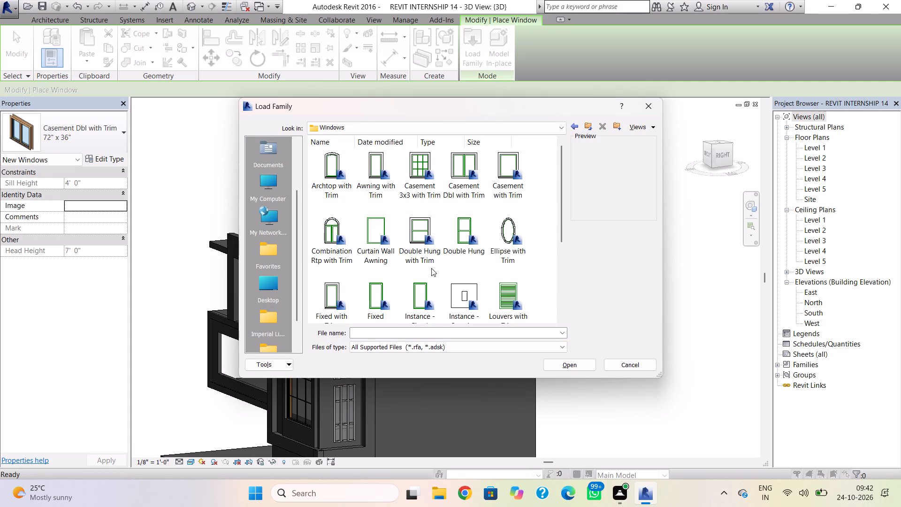
{"action": "left_click", "coordinate": [461, 177]}
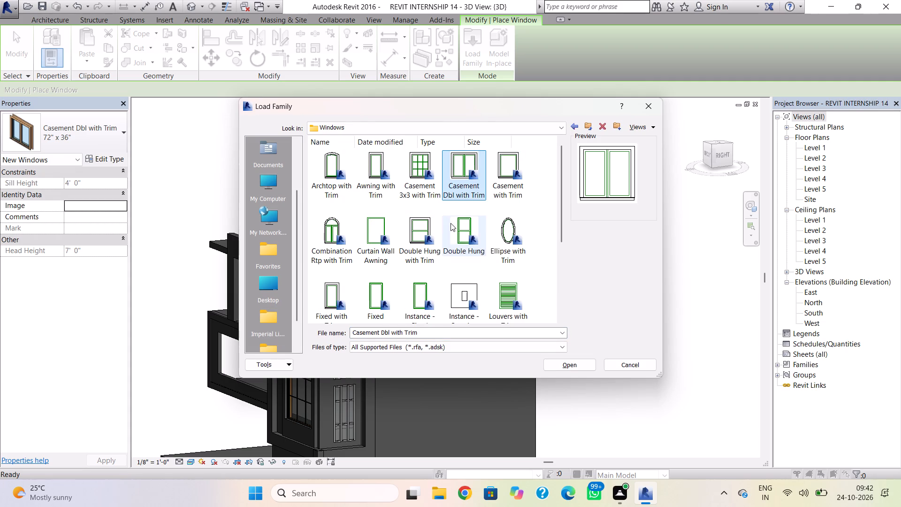
{"action": "left_click", "coordinate": [571, 367]}
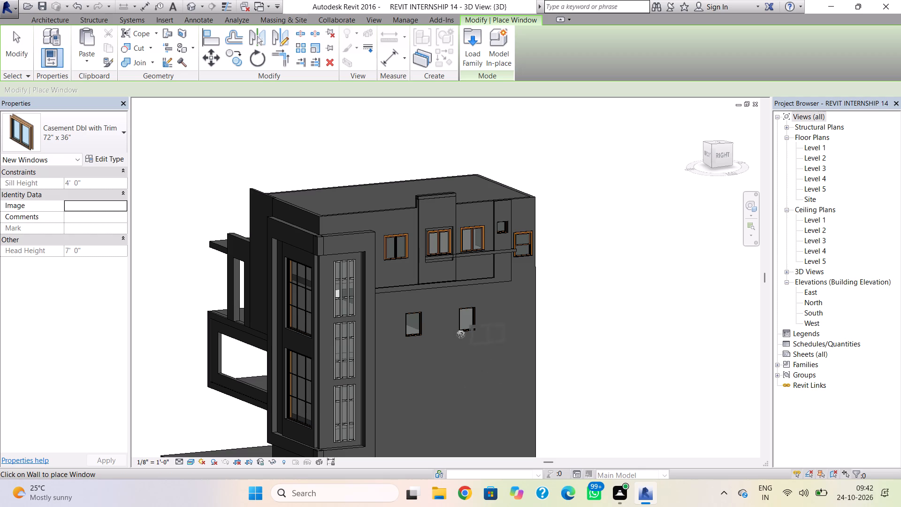
Place a Casement Dbl with Trim 48" x 48" window on the side wall, below the two plain fixed windows.
{"action": "left_click", "coordinate": [92, 141]}
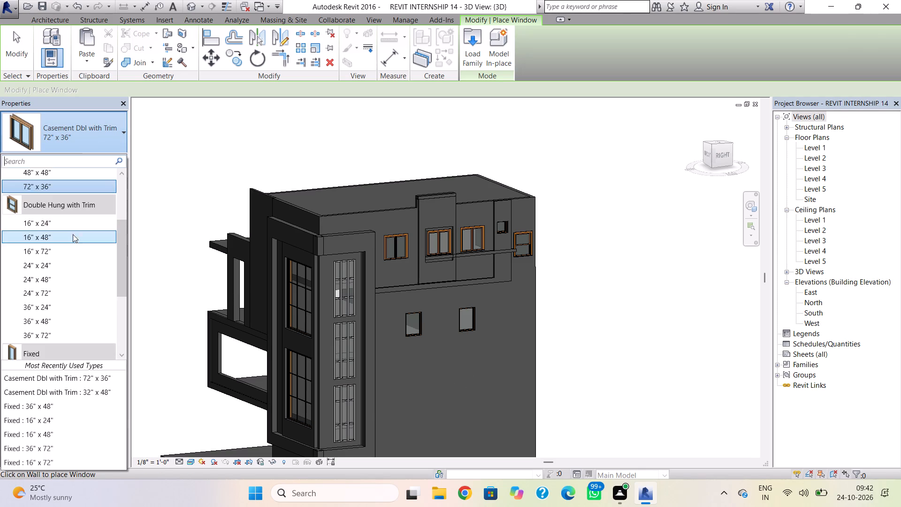
{"action": "scroll", "coordinate": [57, 295], "scroll_direction": "up", "scroll_amount": 2}
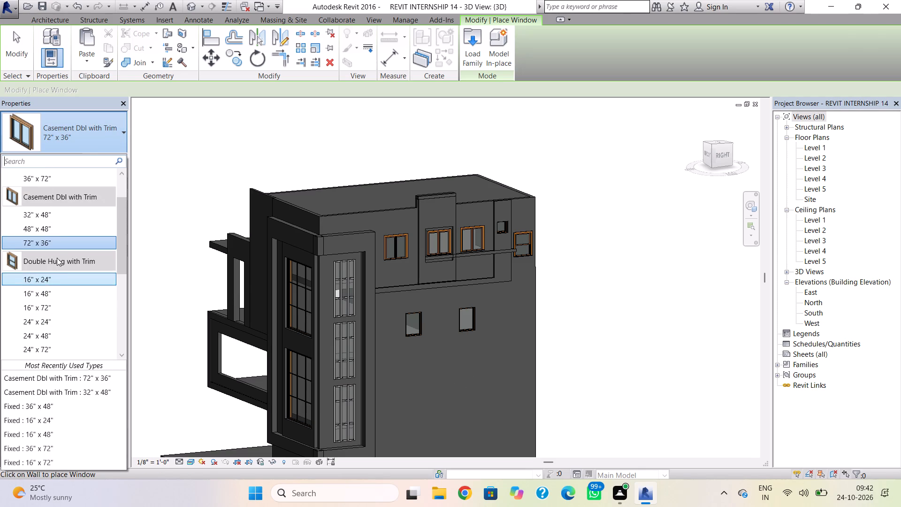
{"action": "scroll", "coordinate": [64, 211], "scroll_direction": "up", "scroll_amount": 2}
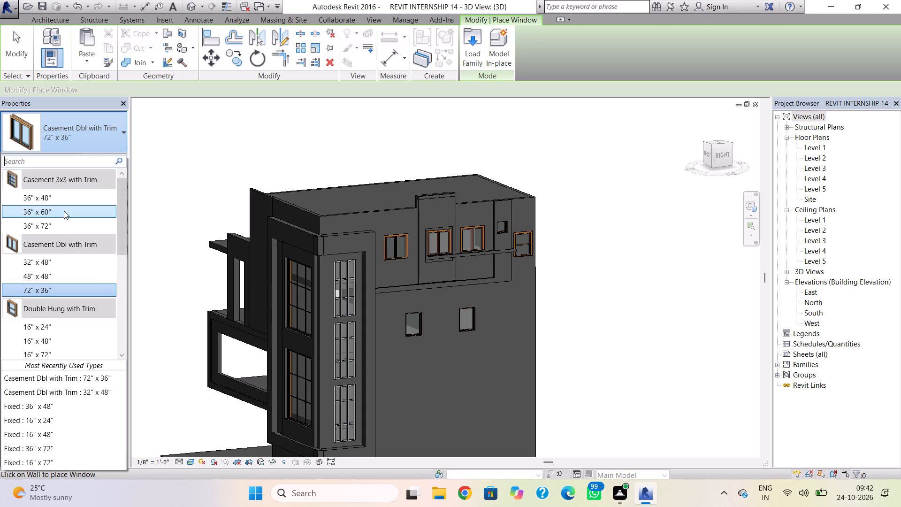
{"action": "left_click", "coordinate": [71, 278]}
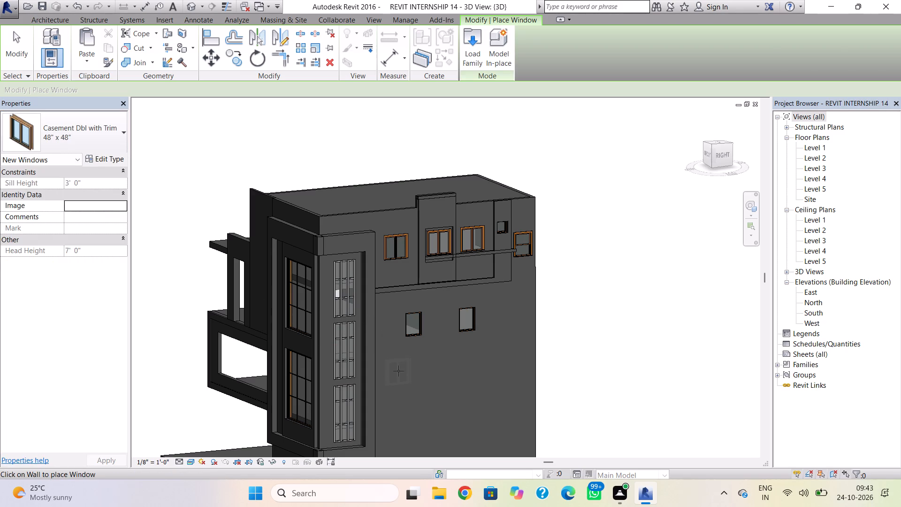
{"action": "left_click", "coordinate": [398, 371]}
{"action": "key", "text": "Escape"}
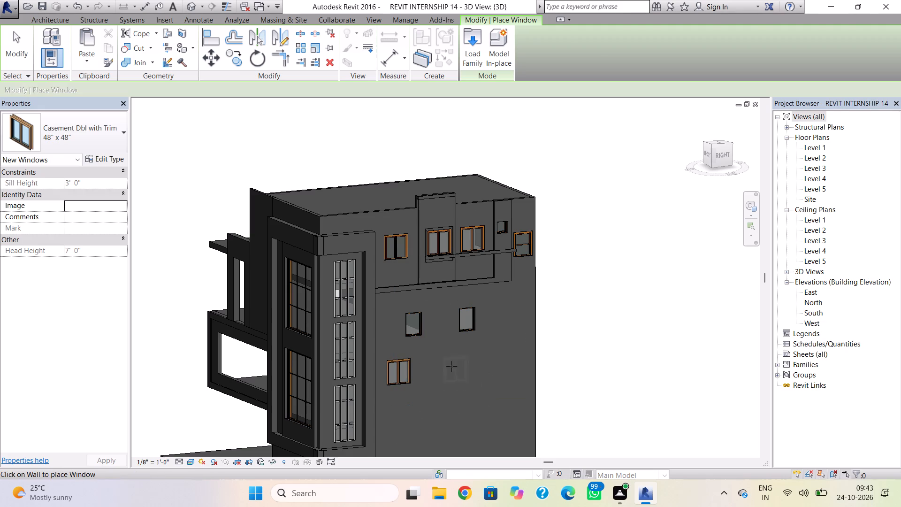
{"action": "key", "text": "Escape"}
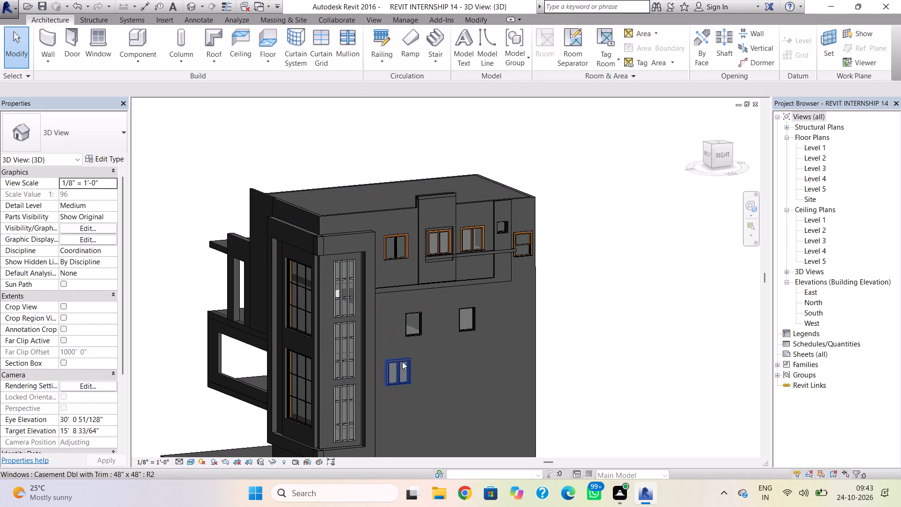
Nudge the new casement window three increments down and one to the right on the wall.
{"action": "left_click", "coordinate": [402, 370]}
{"action": "key", "text": "Down"}
{"action": "key", "text": "Down"}
{"action": "key", "text": "Down"}
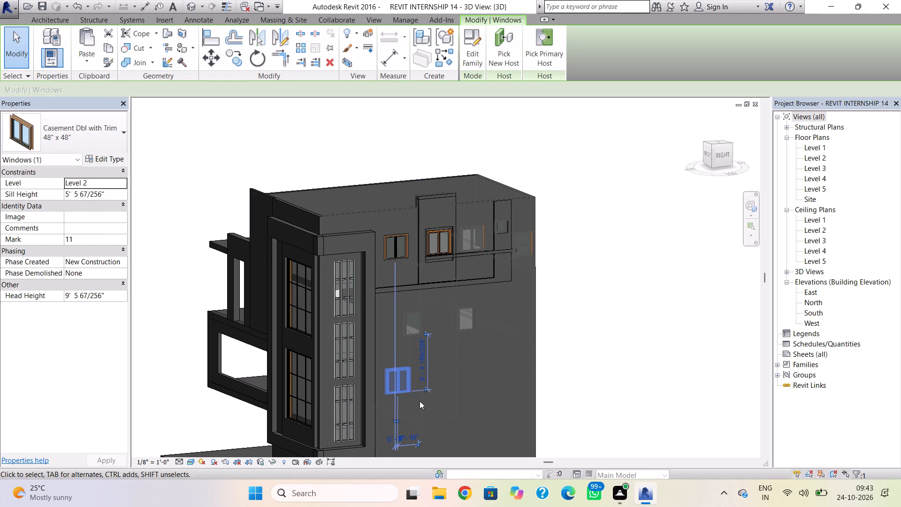
{"action": "key", "text": "Right"}
{"action": "key", "text": "Escape"}
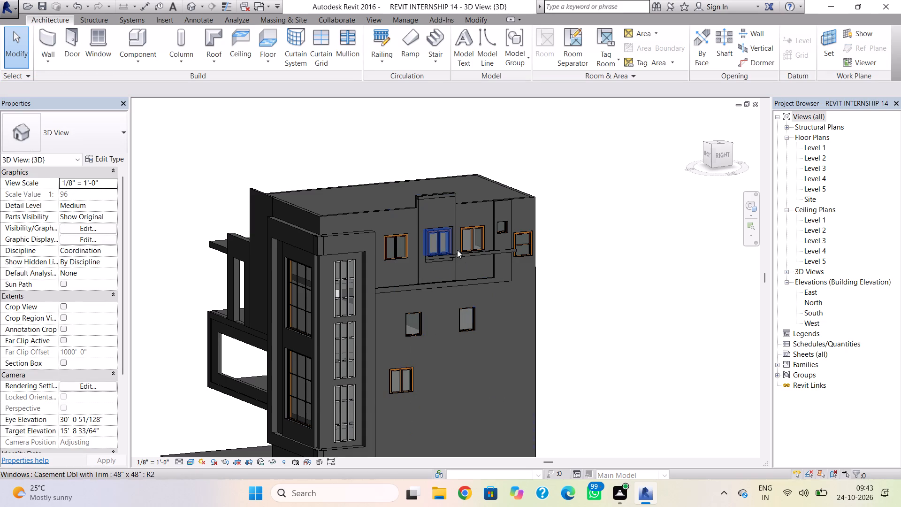
Shorten the cornice wall sweep on the top storey so it runs only beneath the projecting panel's window.
{"action": "scroll", "coordinate": [465, 254], "scroll_direction": "up", "scroll_amount": 1}
{"action": "right_click_drag", "start_coordinate": [508, 284], "coordinate": [455, 300], "text": "shift"}
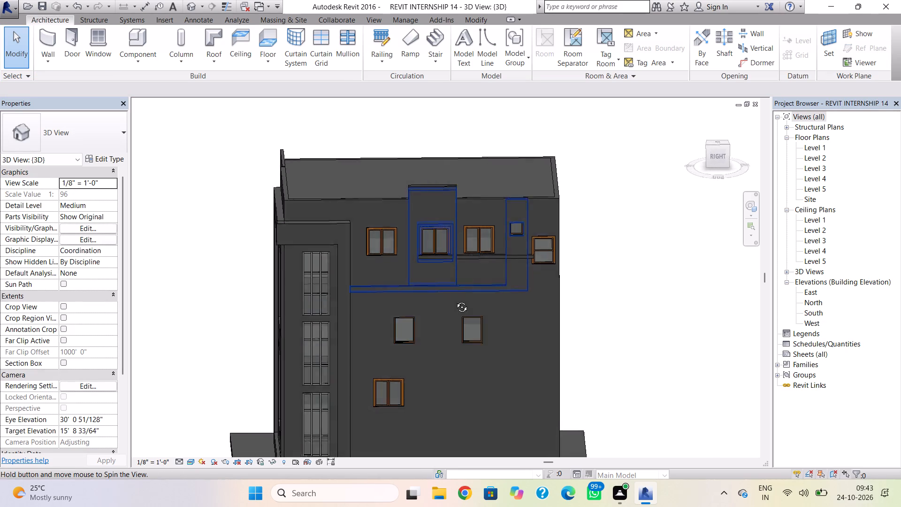
{"action": "right_click_drag", "start_coordinate": [455, 300], "coordinate": [453, 271], "text": "shift"}
{"action": "left_click", "coordinate": [516, 255]}
{"action": "scroll", "coordinate": [520, 257], "scroll_direction": "up", "scroll_amount": 6}
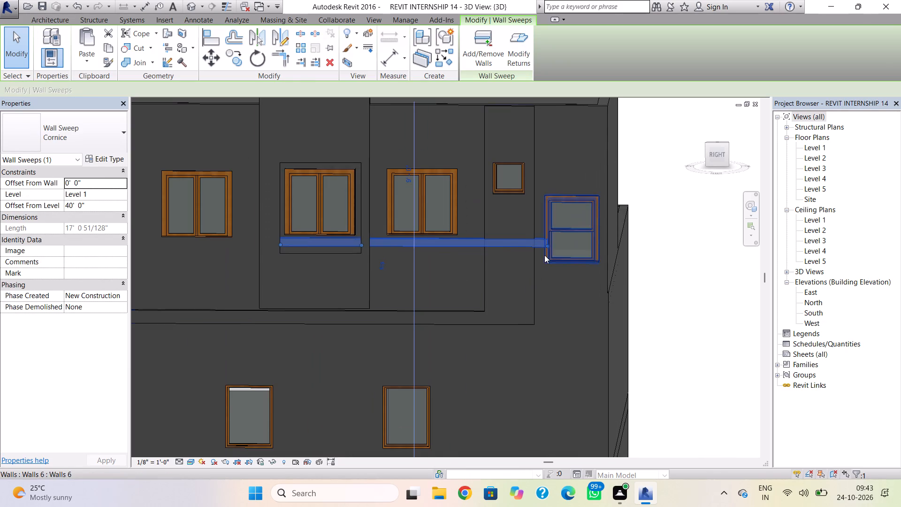
{"action": "left_click_drag", "start_coordinate": [546, 245], "coordinate": [374, 256]}
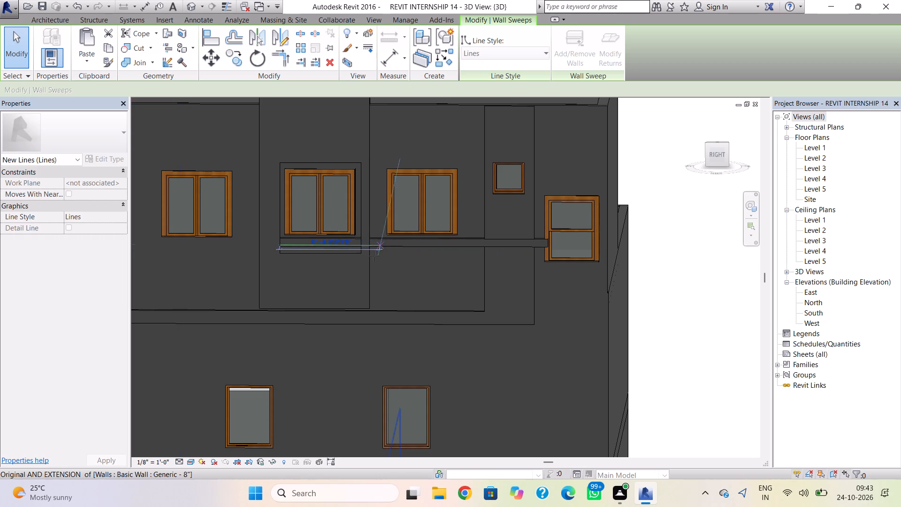
{"action": "left_click_drag", "start_coordinate": [374, 256], "coordinate": [359, 256]}
{"action": "key", "text": "Escape"}
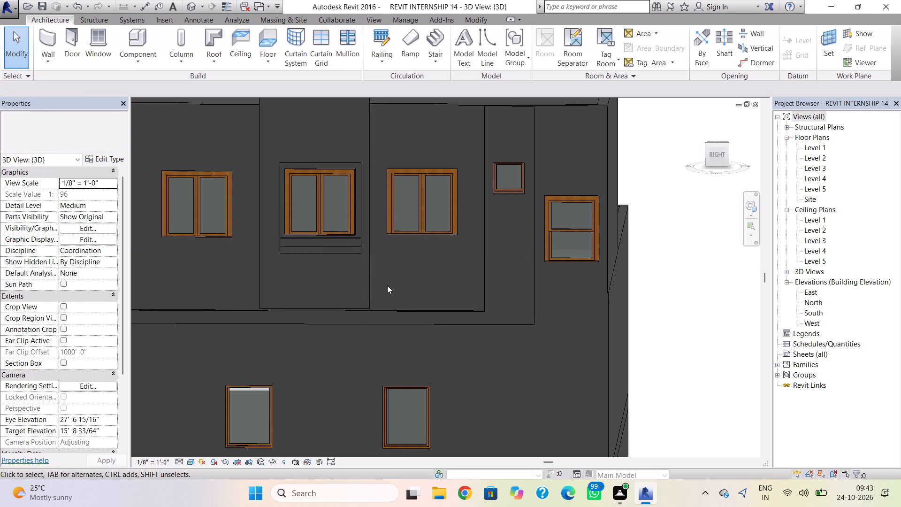
Raise the lower edge of the in-place wall's surround below the projecting panel's window to the cornice sweep's underside.
{"action": "left_click", "coordinate": [329, 250]}
{"action": "key", "text": "Escape"}
{"action": "left_click", "coordinate": [329, 254]}
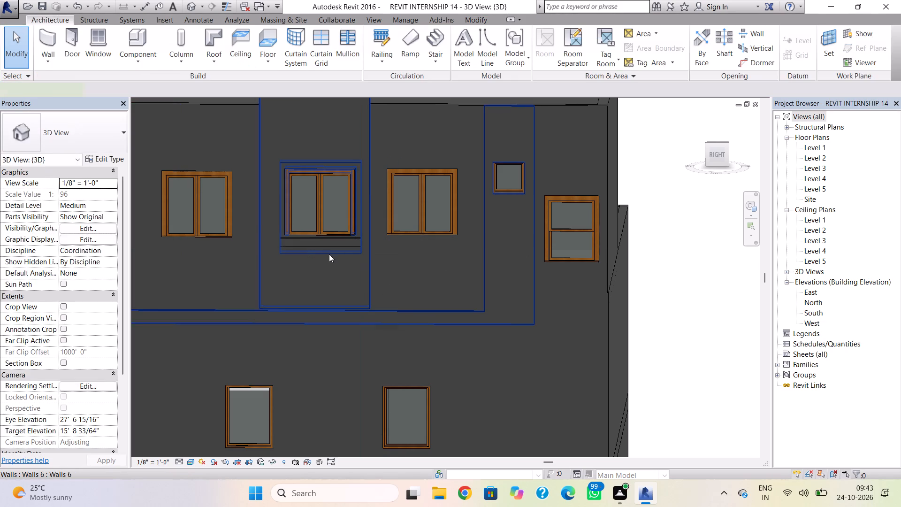
{"action": "scroll", "coordinate": [328, 254], "scroll_direction": "up", "scroll_amount": 7}
{"action": "left_click_drag", "start_coordinate": [310, 246], "coordinate": [313, 244]}
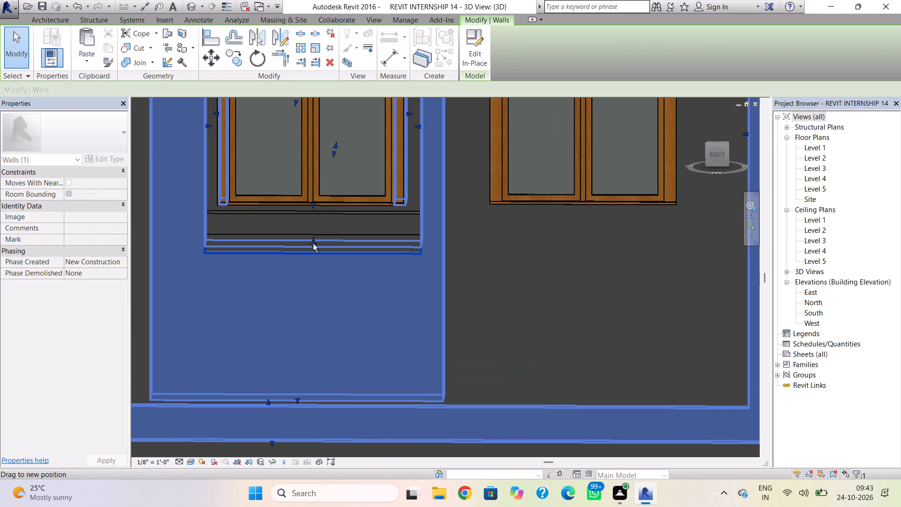
{"action": "left_click_drag", "start_coordinate": [313, 244], "coordinate": [314, 235]}
{"action": "key", "text": "Escape"}
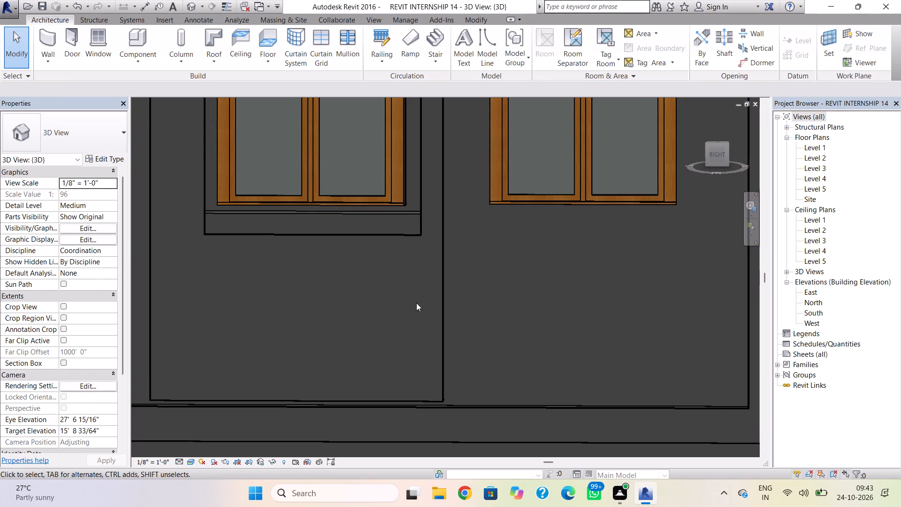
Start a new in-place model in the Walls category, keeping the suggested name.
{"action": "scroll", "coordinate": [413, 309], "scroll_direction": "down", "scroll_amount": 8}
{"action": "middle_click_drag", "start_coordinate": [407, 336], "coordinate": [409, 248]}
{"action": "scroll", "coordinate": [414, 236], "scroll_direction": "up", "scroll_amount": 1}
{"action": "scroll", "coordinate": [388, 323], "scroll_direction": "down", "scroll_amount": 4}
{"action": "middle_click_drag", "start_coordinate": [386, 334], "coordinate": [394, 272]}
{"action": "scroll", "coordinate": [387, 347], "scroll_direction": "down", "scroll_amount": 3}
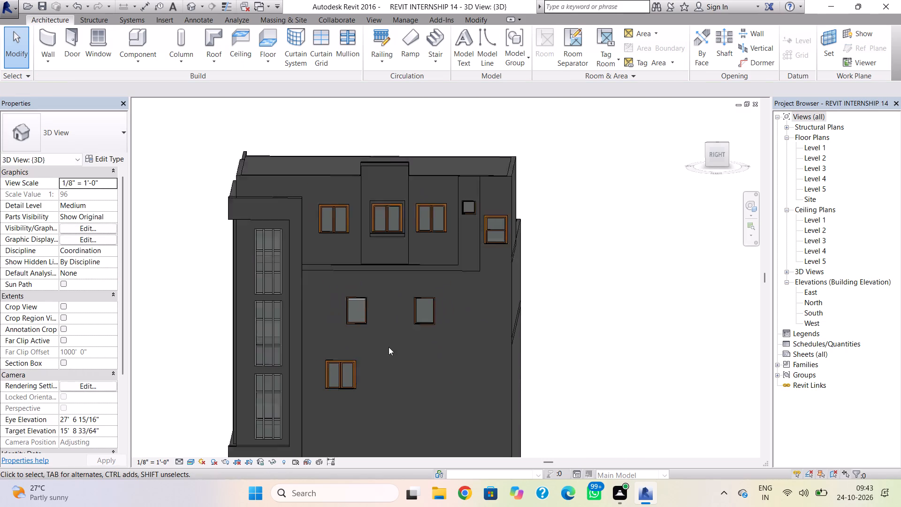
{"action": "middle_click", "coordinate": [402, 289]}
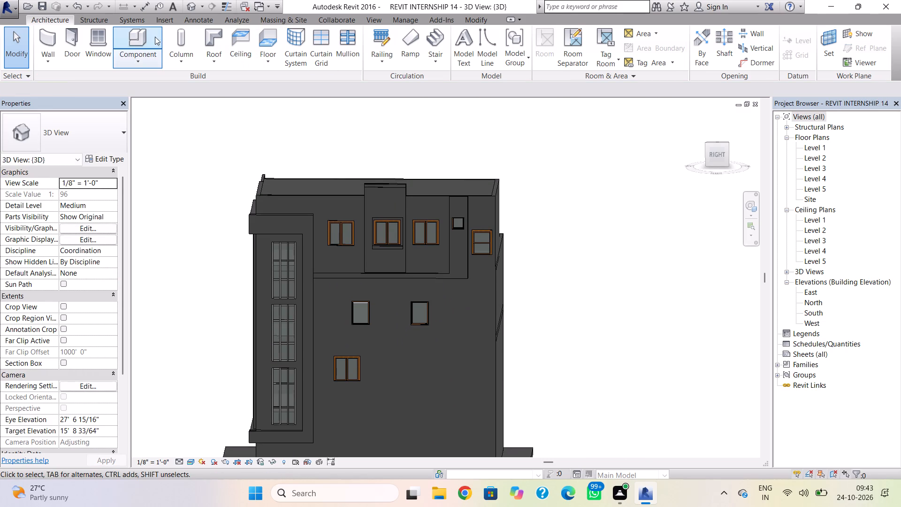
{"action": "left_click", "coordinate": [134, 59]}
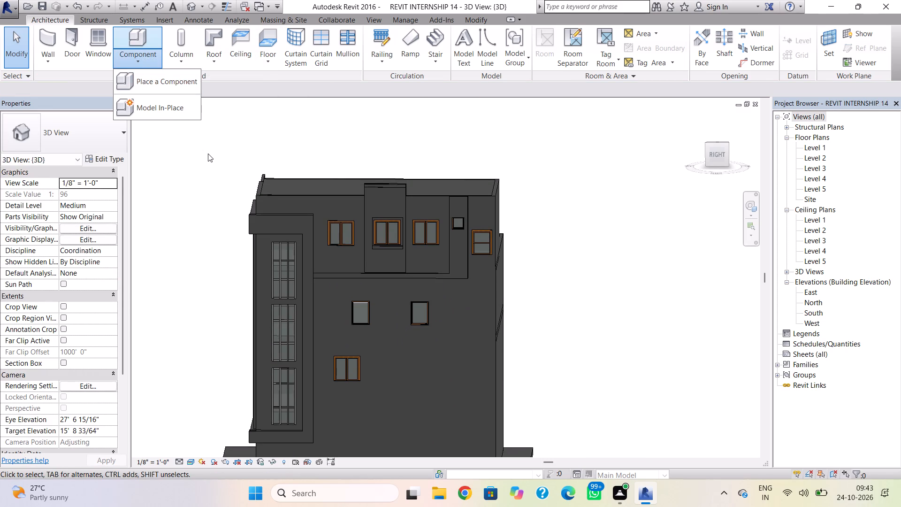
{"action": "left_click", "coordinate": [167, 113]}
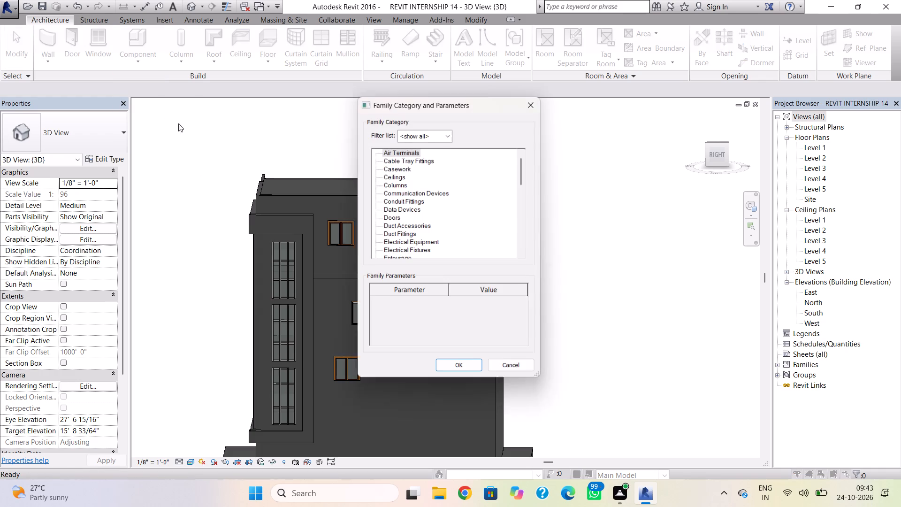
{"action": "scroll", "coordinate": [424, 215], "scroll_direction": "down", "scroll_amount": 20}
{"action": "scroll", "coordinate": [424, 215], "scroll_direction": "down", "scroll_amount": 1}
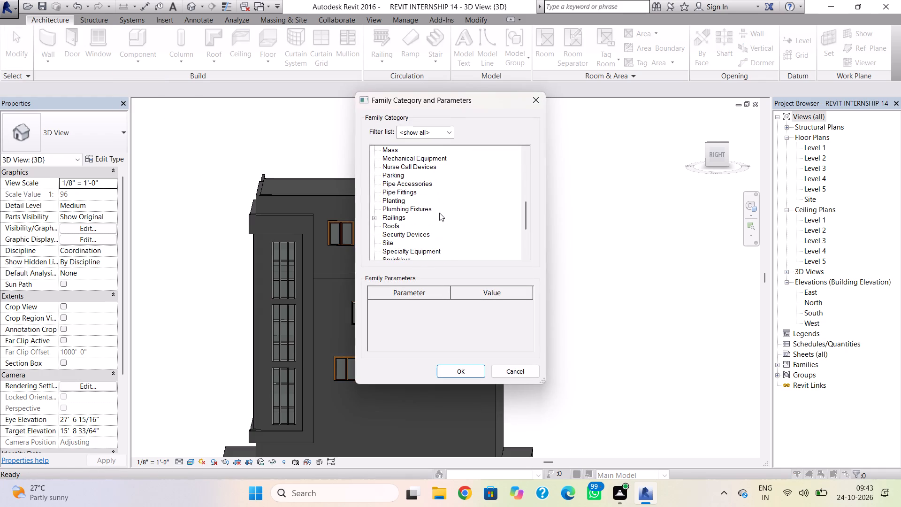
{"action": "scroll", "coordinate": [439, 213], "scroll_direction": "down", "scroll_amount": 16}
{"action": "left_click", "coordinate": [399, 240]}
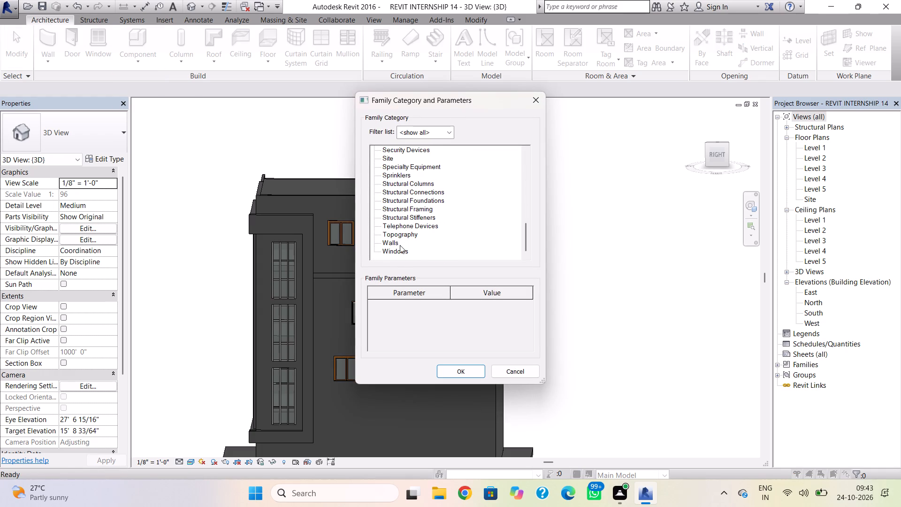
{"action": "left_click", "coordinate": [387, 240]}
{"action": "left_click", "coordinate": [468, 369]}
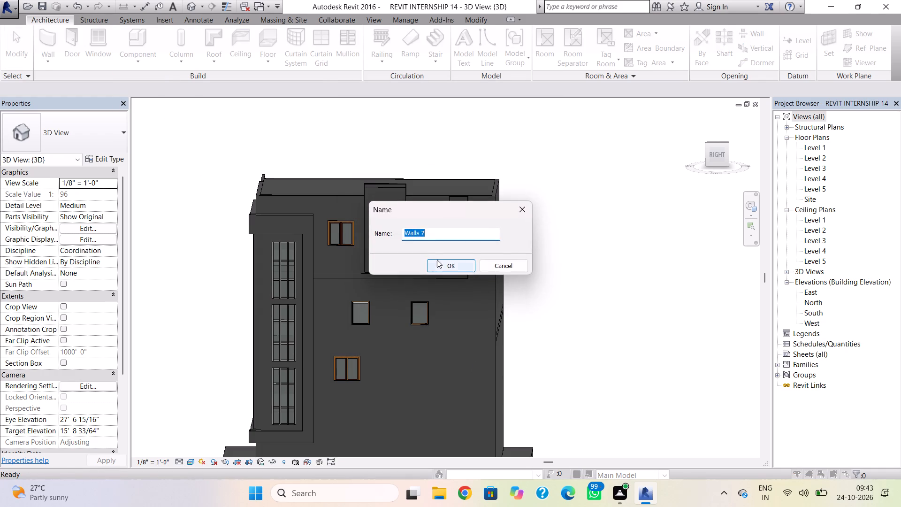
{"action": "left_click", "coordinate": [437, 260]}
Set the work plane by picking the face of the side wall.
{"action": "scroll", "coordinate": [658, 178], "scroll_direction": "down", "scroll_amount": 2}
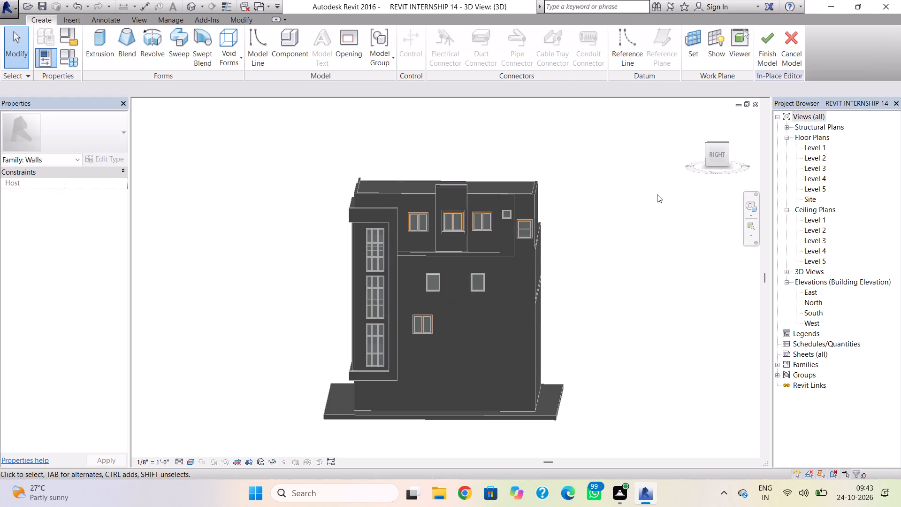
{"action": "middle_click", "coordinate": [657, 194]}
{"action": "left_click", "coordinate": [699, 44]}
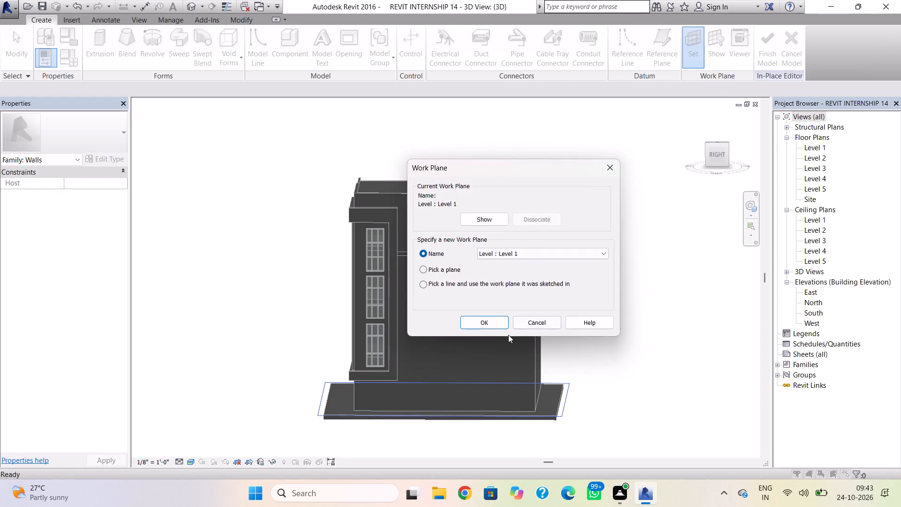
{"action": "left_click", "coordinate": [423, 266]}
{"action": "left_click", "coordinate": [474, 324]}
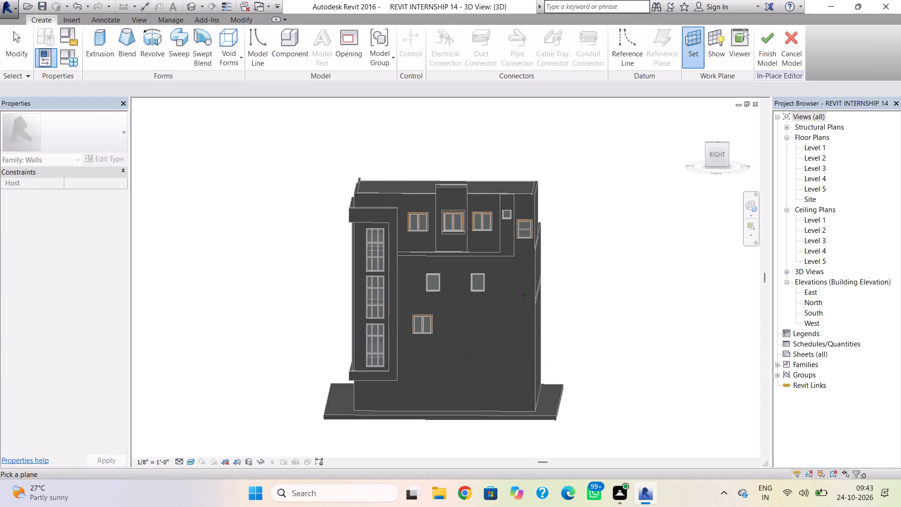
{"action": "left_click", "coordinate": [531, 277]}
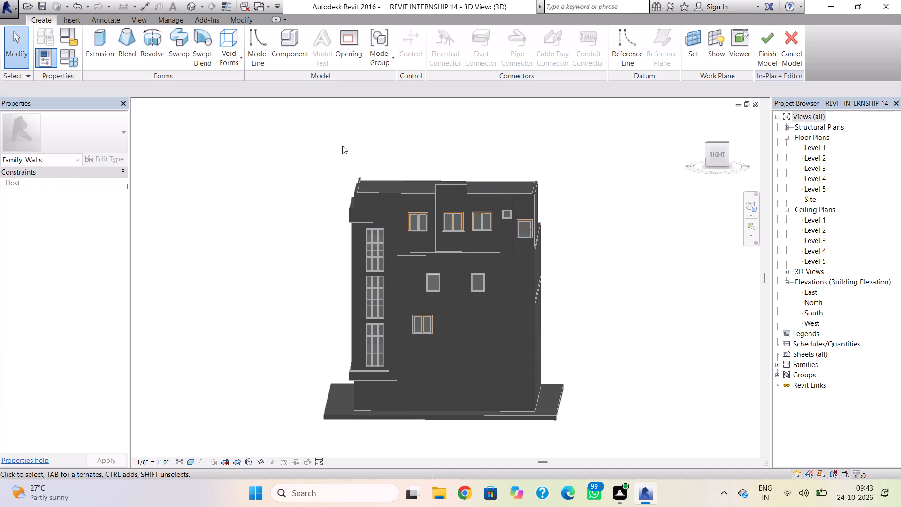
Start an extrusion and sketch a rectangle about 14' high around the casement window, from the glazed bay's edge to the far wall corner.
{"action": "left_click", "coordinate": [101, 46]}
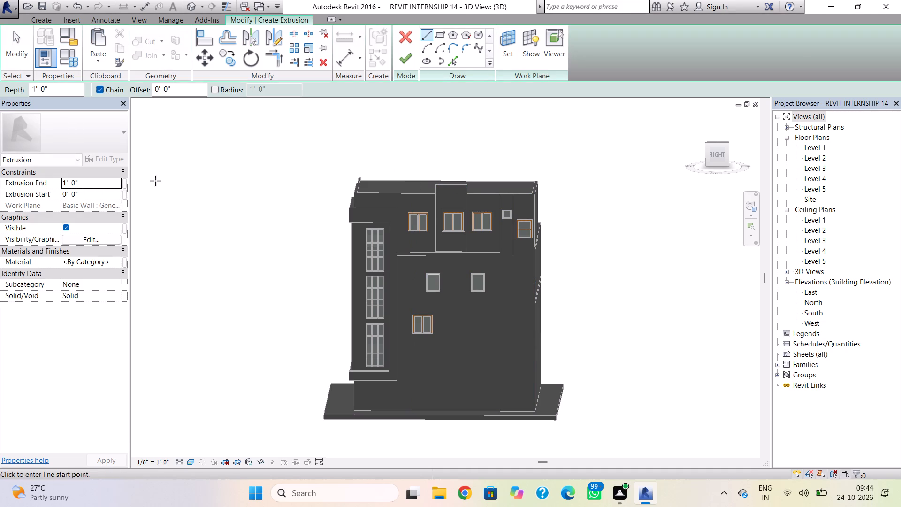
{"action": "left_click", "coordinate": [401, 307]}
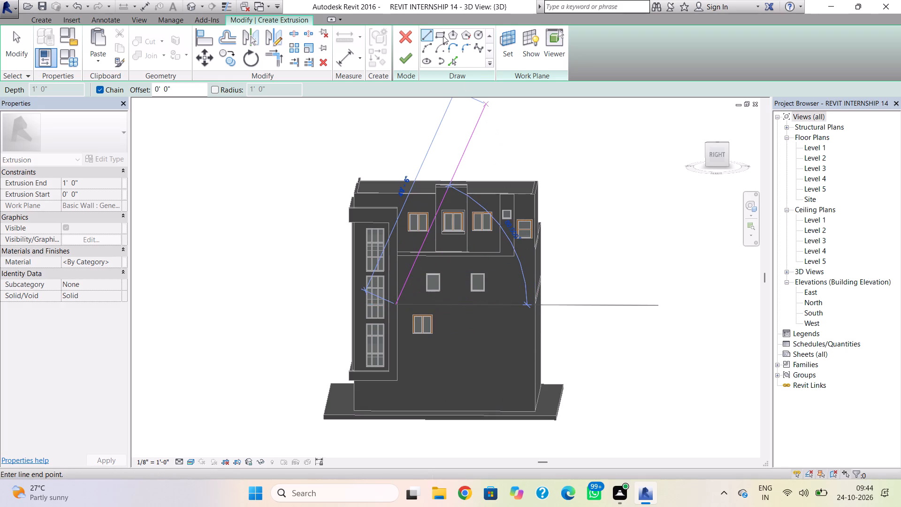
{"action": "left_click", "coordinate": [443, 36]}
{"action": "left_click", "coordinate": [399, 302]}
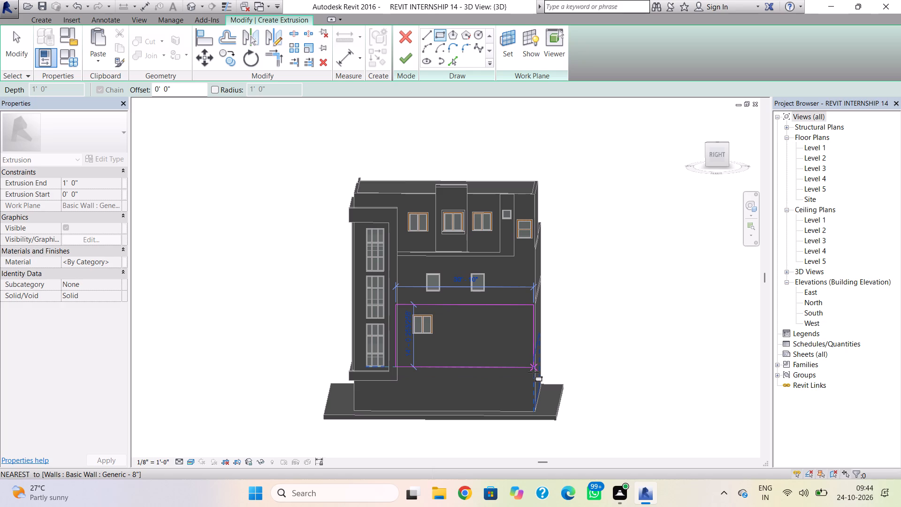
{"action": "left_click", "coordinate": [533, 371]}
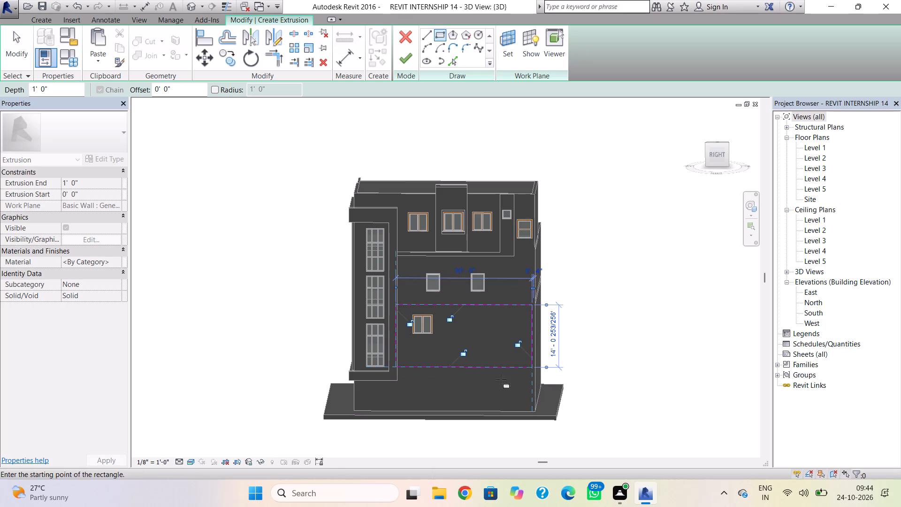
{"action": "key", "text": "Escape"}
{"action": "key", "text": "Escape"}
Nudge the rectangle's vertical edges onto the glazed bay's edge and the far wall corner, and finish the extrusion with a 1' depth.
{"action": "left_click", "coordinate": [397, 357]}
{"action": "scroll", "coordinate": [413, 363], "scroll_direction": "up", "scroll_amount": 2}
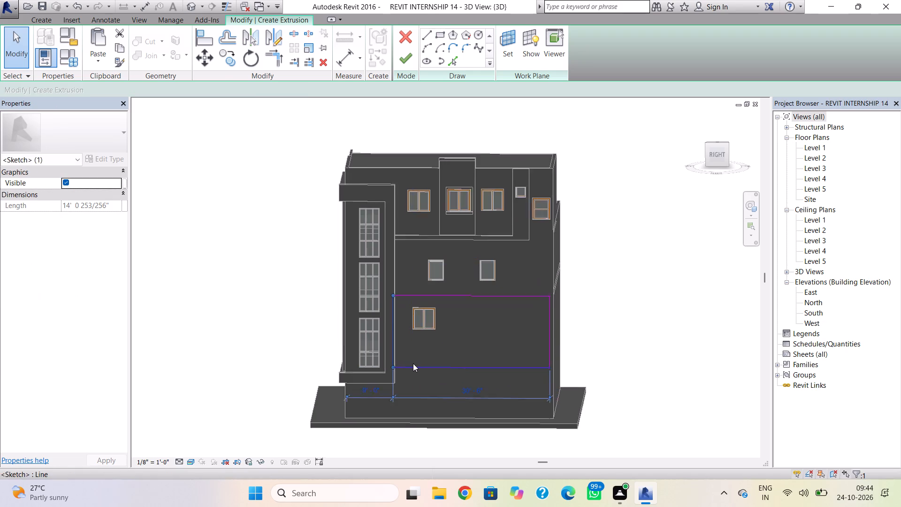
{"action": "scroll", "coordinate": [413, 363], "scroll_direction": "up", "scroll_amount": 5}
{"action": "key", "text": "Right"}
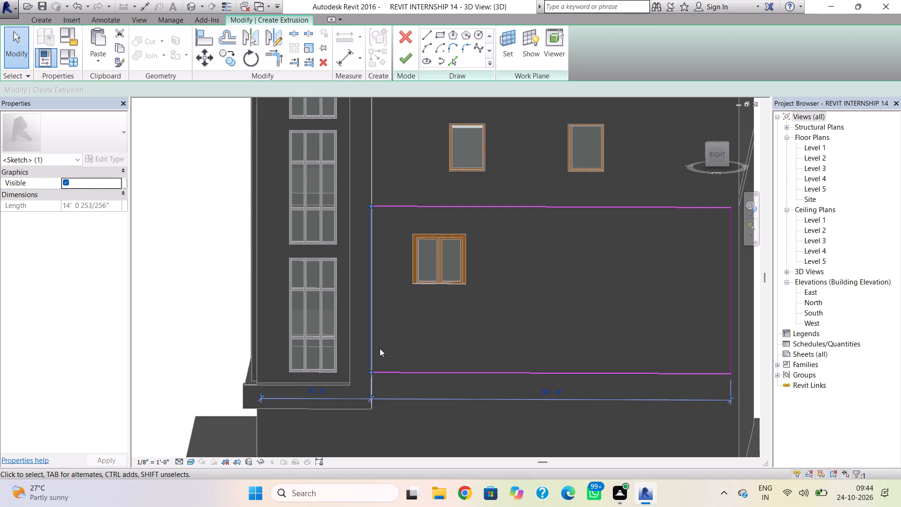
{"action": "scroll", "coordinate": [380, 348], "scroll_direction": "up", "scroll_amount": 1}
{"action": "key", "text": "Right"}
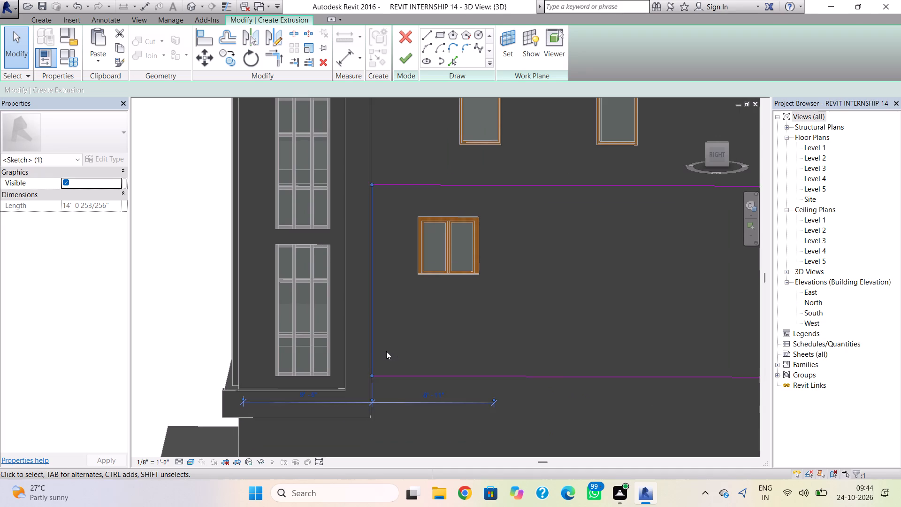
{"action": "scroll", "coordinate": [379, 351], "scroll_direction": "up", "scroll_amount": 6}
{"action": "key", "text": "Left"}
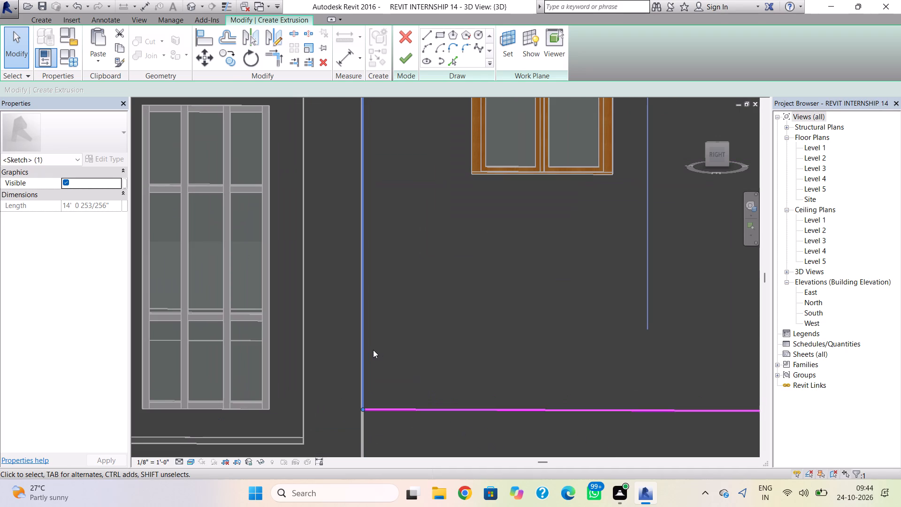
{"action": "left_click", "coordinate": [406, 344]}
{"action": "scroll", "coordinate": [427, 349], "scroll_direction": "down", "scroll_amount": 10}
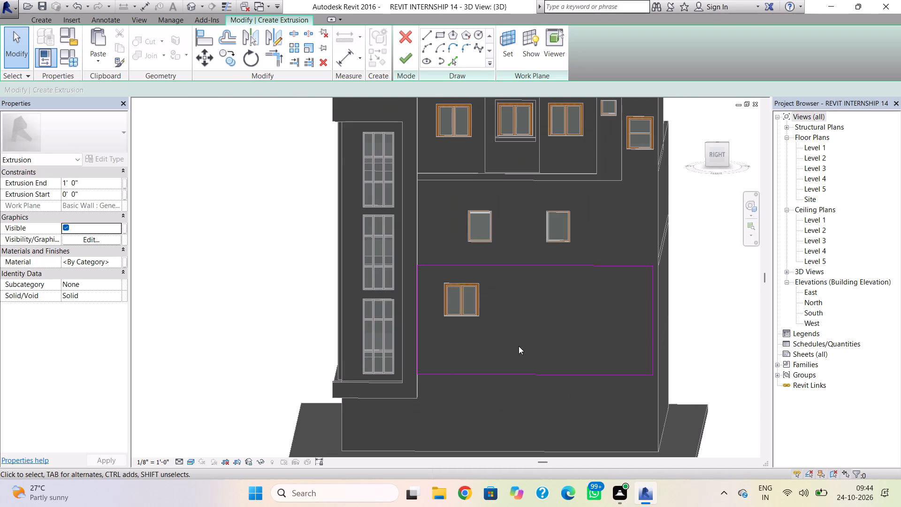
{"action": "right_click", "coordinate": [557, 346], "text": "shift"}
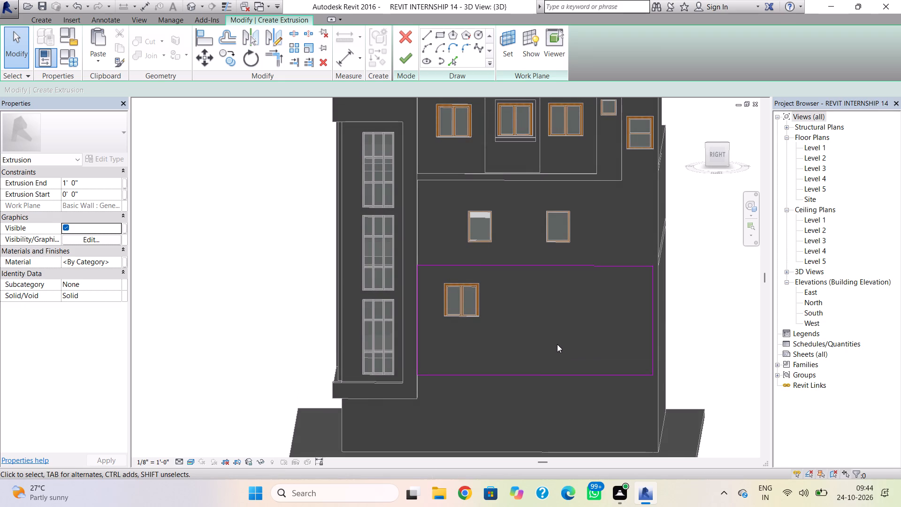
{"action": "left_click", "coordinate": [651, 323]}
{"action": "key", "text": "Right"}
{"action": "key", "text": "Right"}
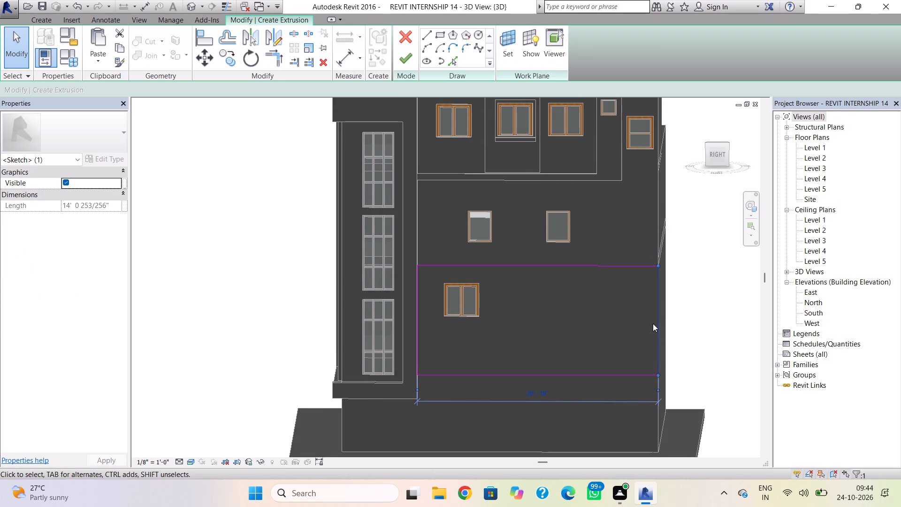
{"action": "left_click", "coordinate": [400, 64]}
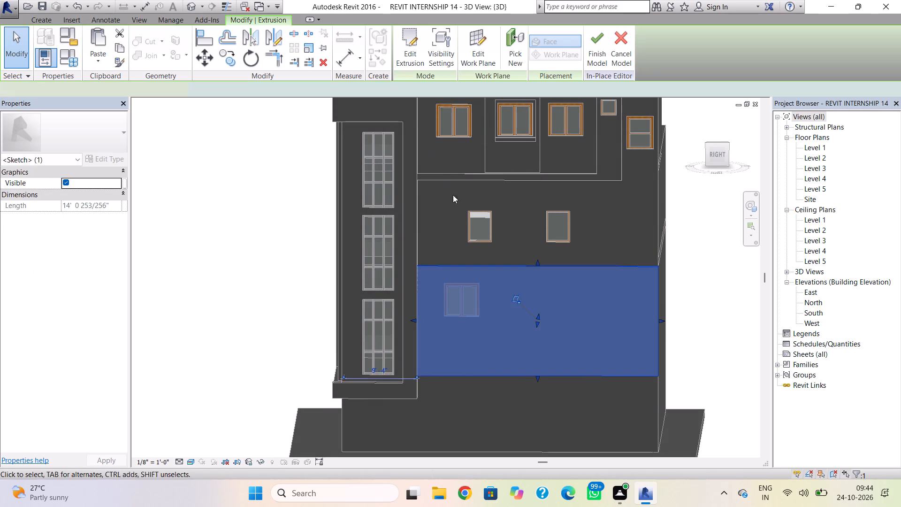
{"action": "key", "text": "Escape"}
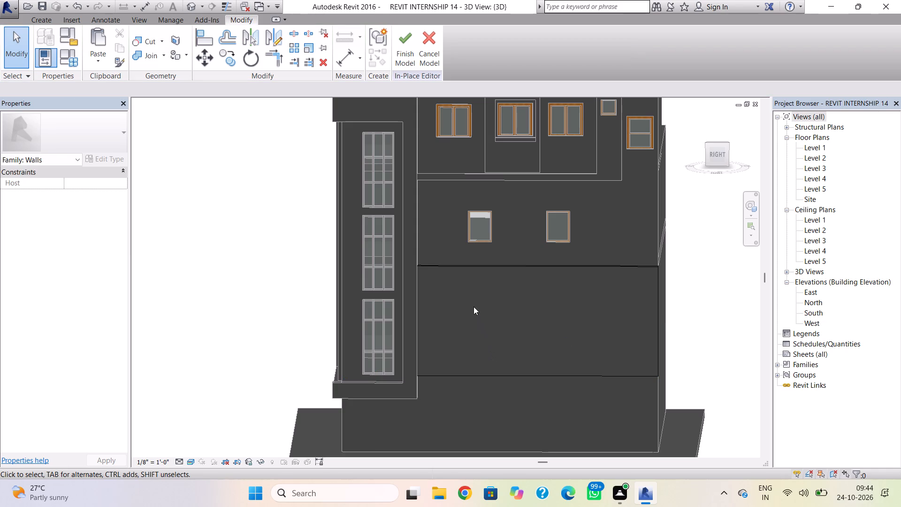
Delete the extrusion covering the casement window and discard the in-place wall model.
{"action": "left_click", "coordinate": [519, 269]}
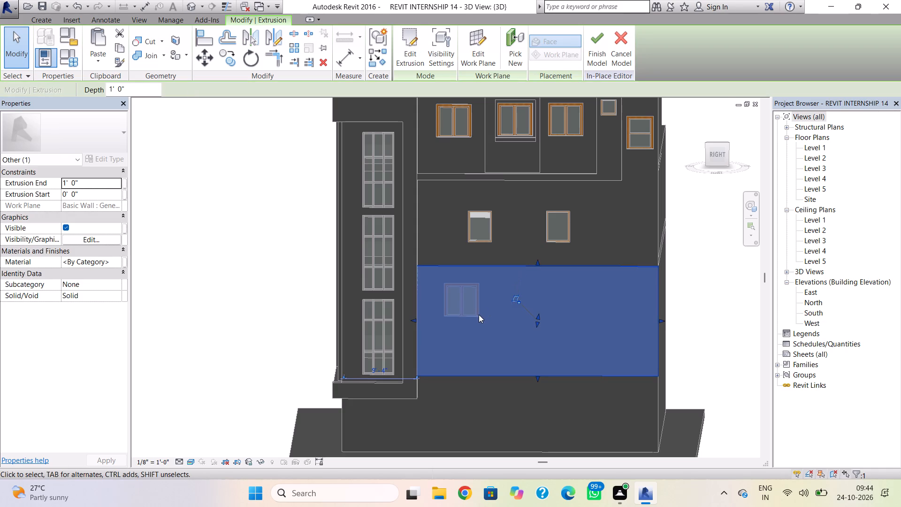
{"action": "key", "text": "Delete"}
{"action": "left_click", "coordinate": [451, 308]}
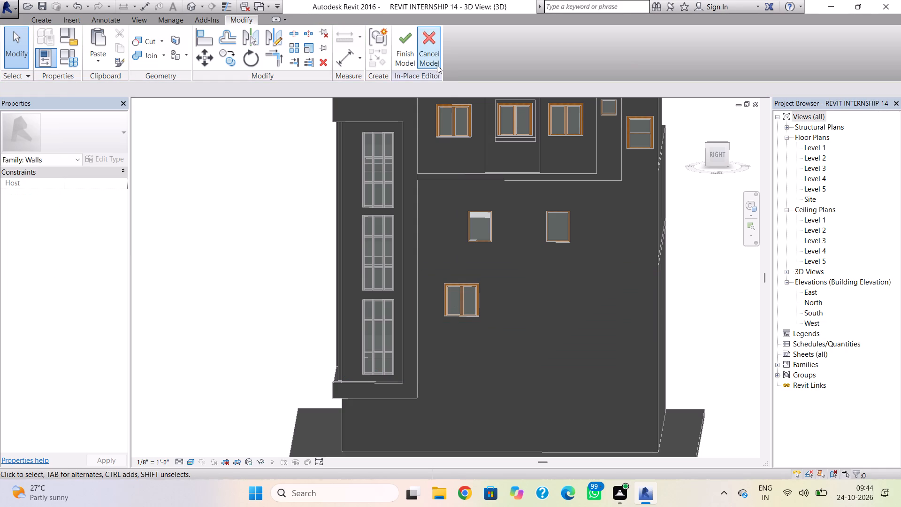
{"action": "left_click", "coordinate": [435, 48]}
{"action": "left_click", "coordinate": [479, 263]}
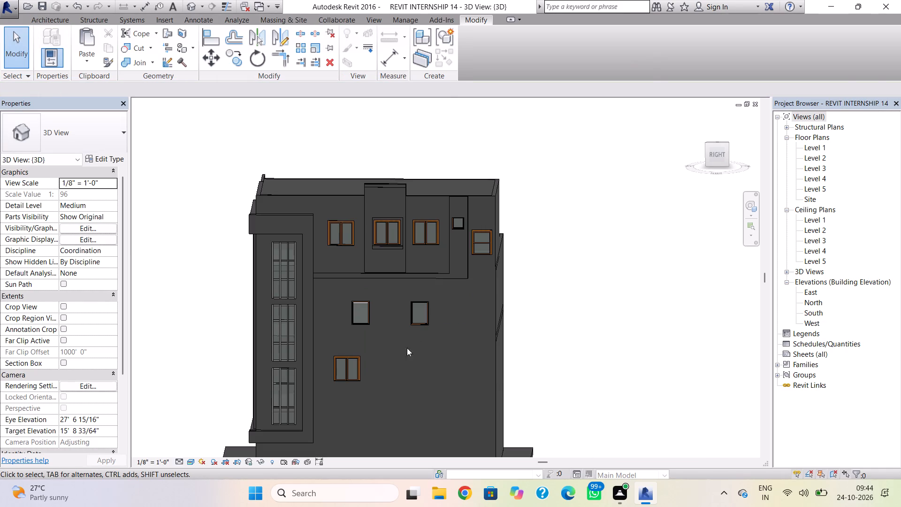
Delete the casement window below the two plain fixed windows on the side wall.
{"action": "left_click", "coordinate": [358, 369]}
{"action": "key", "text": "Delete"}
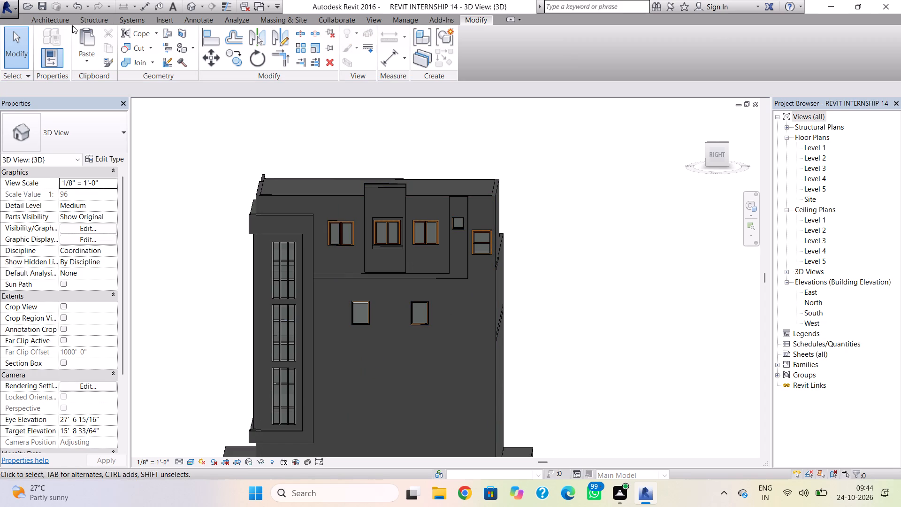
Start a new in-place model in the Walls category, keeping the suggested name.
{"action": "left_click", "coordinate": [55, 23]}
{"action": "left_click", "coordinate": [134, 62]}
{"action": "left_click", "coordinate": [152, 110]}
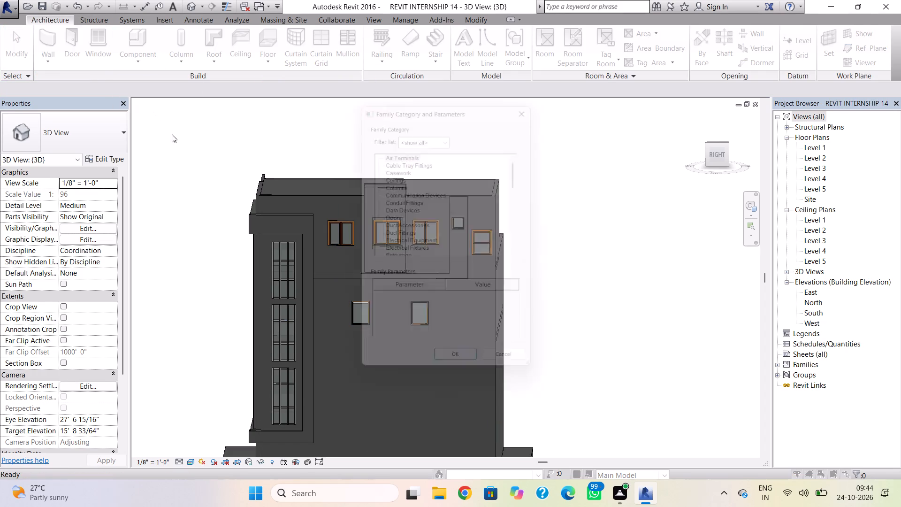
{"action": "left_click_drag", "start_coordinate": [526, 178], "coordinate": [526, 223]}
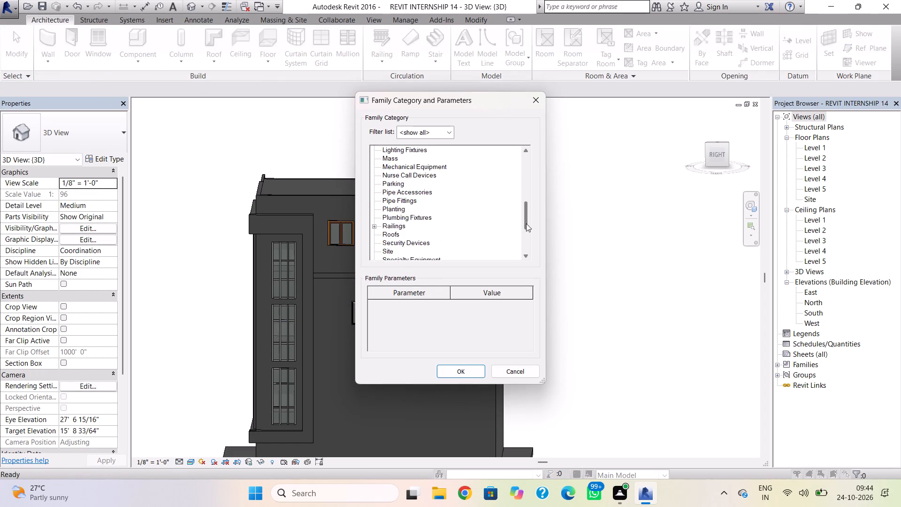
{"action": "left_click_drag", "start_coordinate": [526, 223], "coordinate": [526, 247]}
{"action": "left_click", "coordinate": [381, 241]}
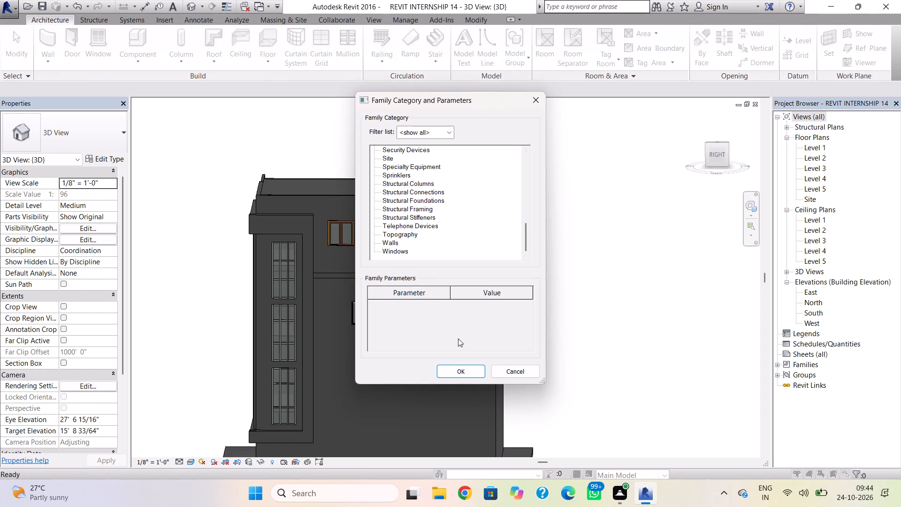
{"action": "left_click", "coordinate": [453, 372]}
{"action": "left_click", "coordinate": [456, 266]}
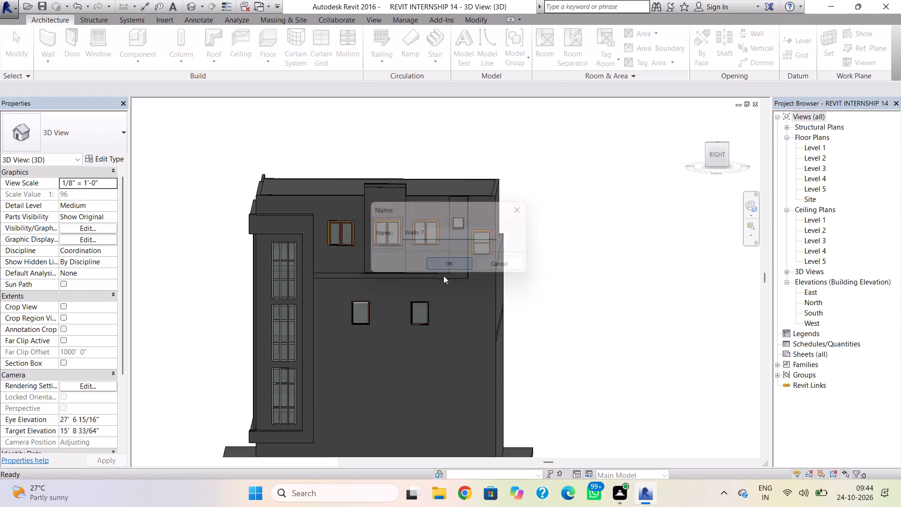
Set the work plane by picking the face of the plain side wall beside the glazed bay.
{"action": "scroll", "coordinate": [440, 286], "scroll_direction": "down", "scroll_amount": 1}
{"action": "middle_click_drag", "start_coordinate": [440, 286], "coordinate": [478, 235]}
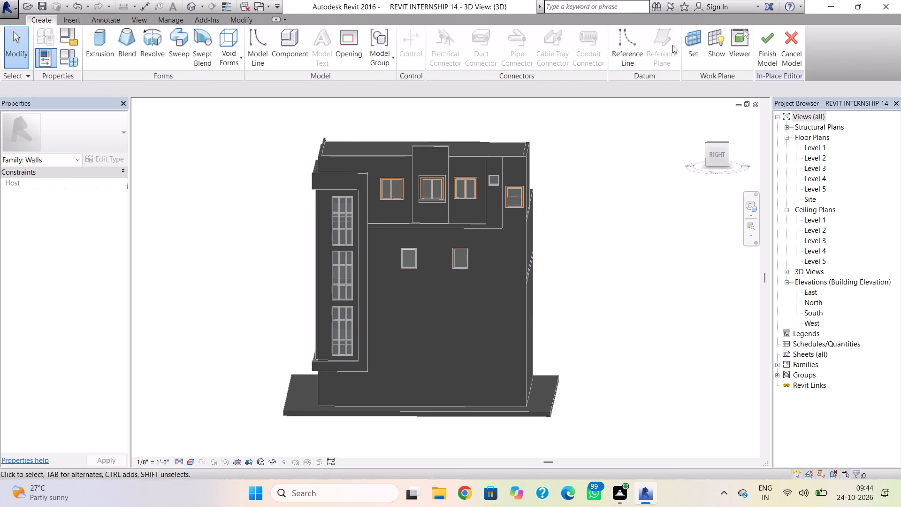
{"action": "left_click", "coordinate": [680, 49]}
{"action": "left_click", "coordinate": [689, 44]}
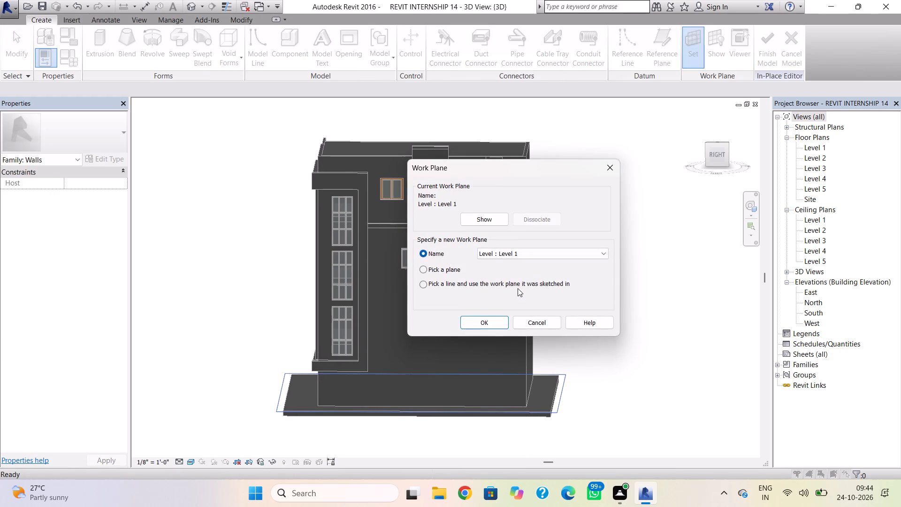
{"action": "left_click", "coordinate": [424, 269]}
{"action": "left_click", "coordinate": [471, 319]}
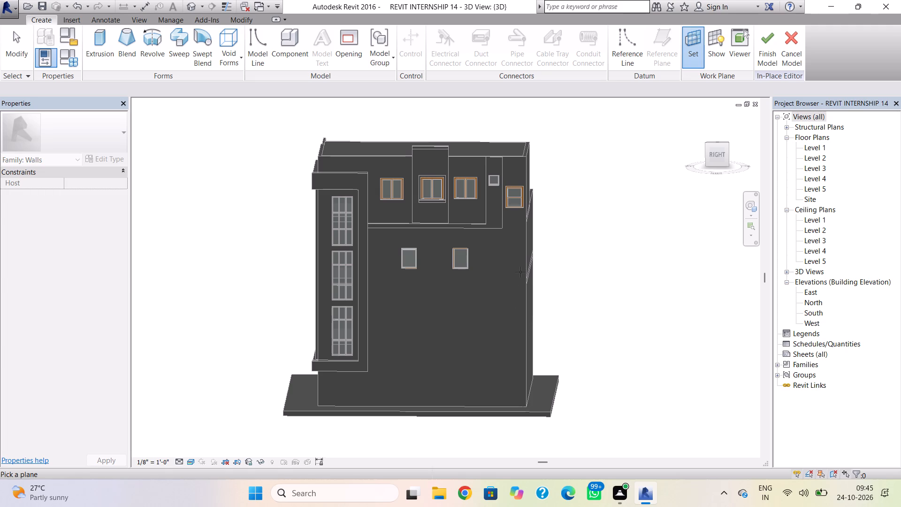
{"action": "left_click", "coordinate": [522, 253]}
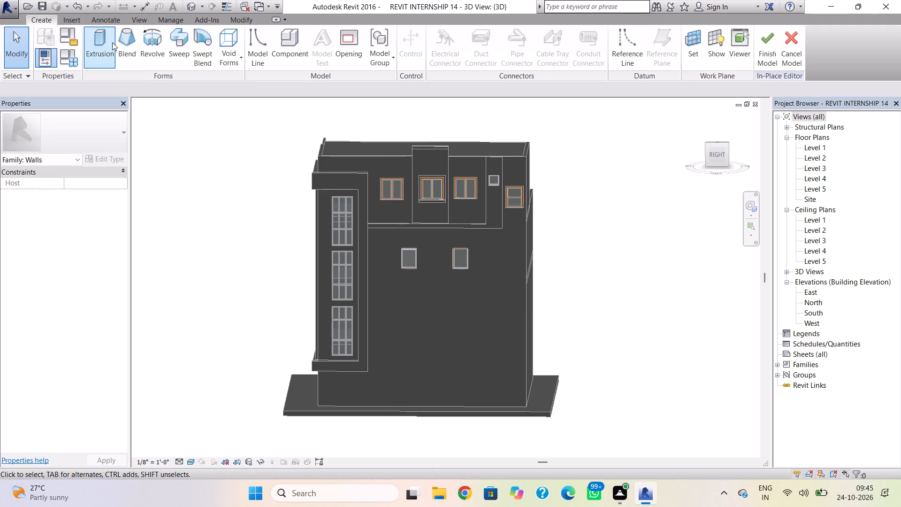
Start an extrusion and sketch a rectangle about 18' high below the two fixed windows, from the glazed bay to the far wall corner.
{"action": "left_click", "coordinate": [106, 41]}
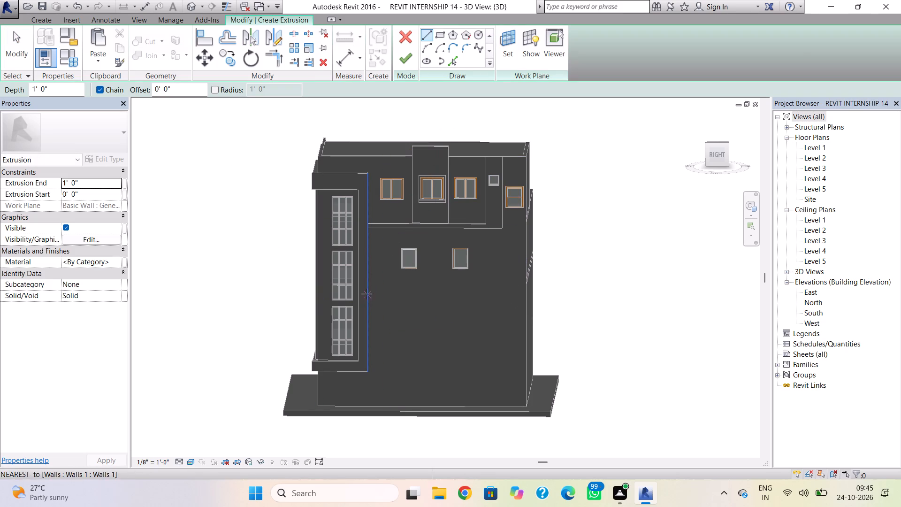
{"action": "right_click_drag", "start_coordinate": [362, 299], "coordinate": [364, 276], "text": "shift"}
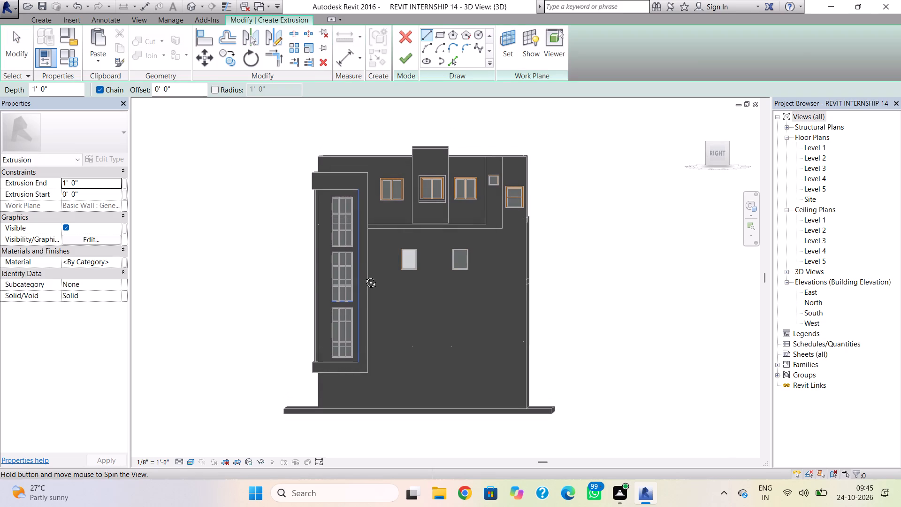
{"action": "right_click_drag", "start_coordinate": [364, 276], "coordinate": [365, 274], "text": "shift"}
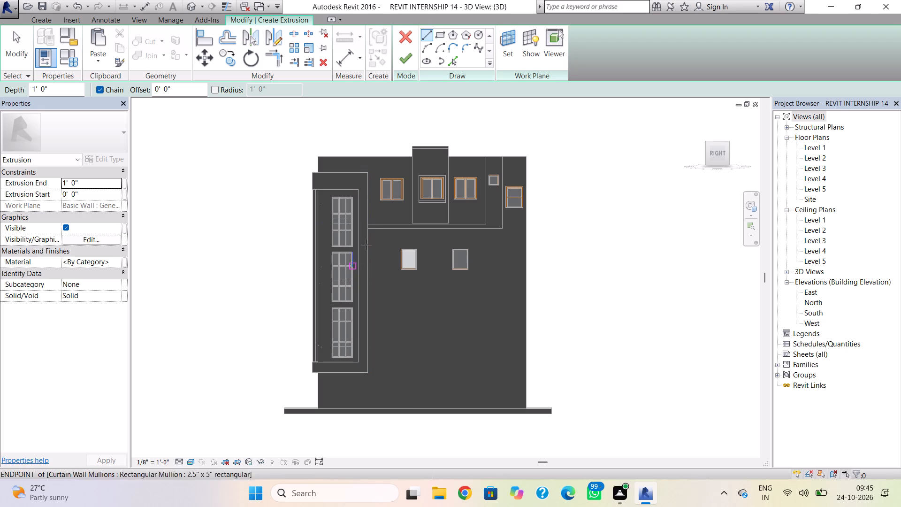
{"action": "left_click", "coordinate": [443, 38]}
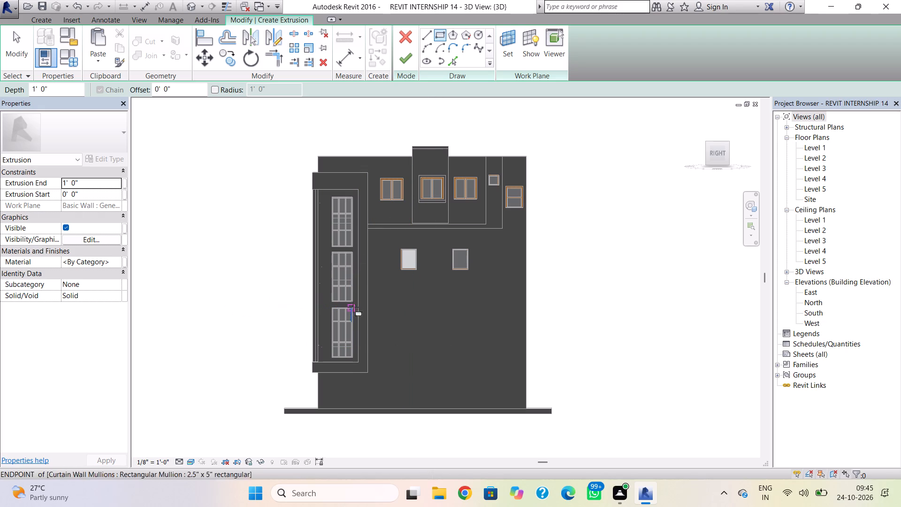
{"action": "left_click", "coordinate": [370, 289]}
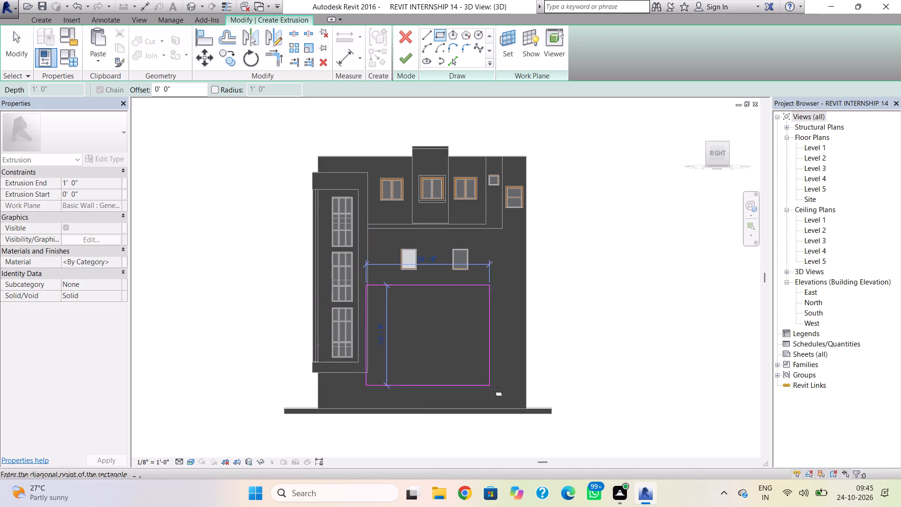
{"action": "left_click", "coordinate": [527, 373]}
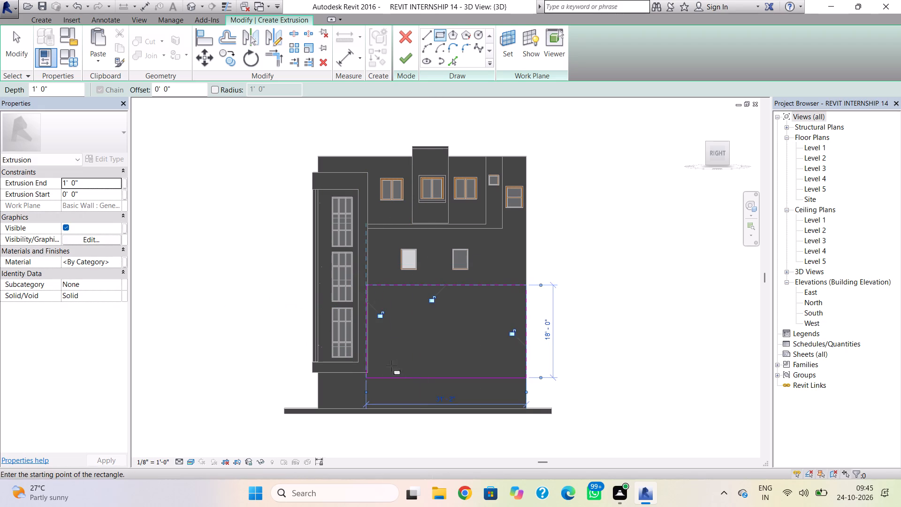
{"action": "key", "text": "Escape"}
{"action": "key", "text": "Escape"}
Nudge the rectangle's vertical edge onto the glazed bay's edge and finish the extrusion with a 1' depth.
{"action": "left_click", "coordinate": [367, 346]}
{"action": "scroll", "coordinate": [394, 377], "scroll_direction": "up", "scroll_amount": 3}
{"action": "key", "text": "Right"}
{"action": "scroll", "coordinate": [389, 376], "scroll_direction": "up", "scroll_amount": 1}
{"action": "left_click", "coordinate": [389, 353]}
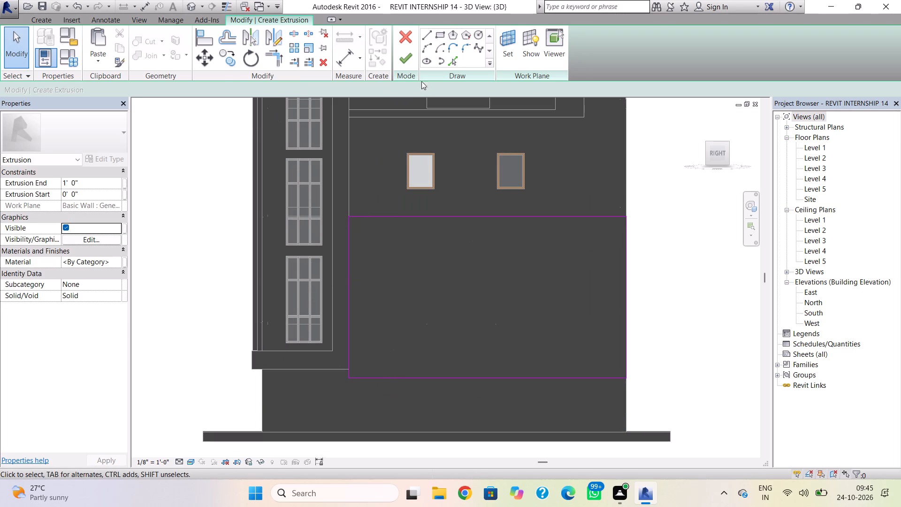
{"action": "left_click", "coordinate": [411, 62]}
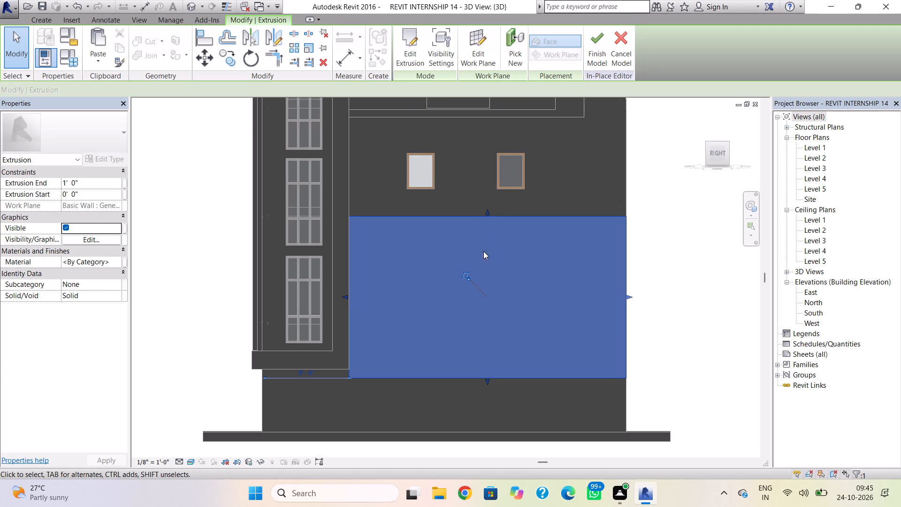
{"action": "key", "text": "Escape"}
Stretch the panel's two faces so the extrusion starts at -0' 9" inside the wall and ends about 0' 10 7/8" outside.
{"action": "right_click_drag", "start_coordinate": [444, 311], "coordinate": [494, 353], "text": "shift"}
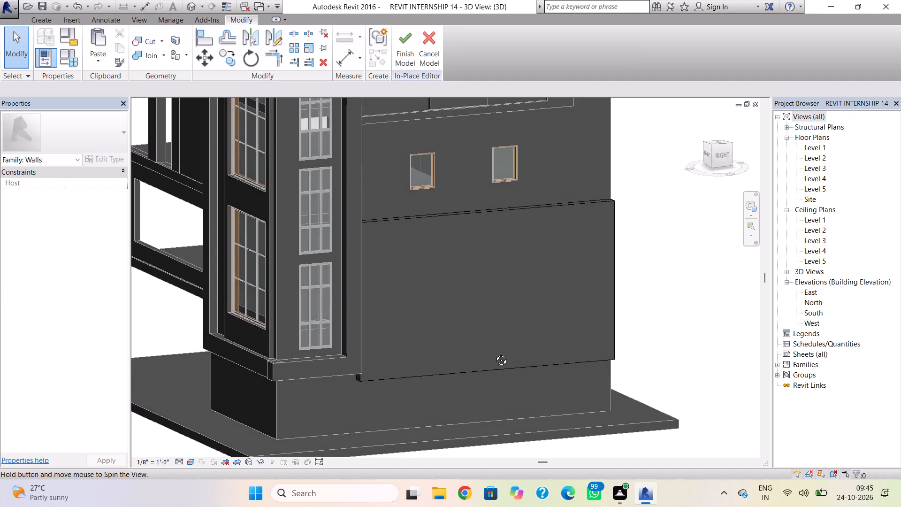
{"action": "right_click_drag", "start_coordinate": [494, 353], "coordinate": [531, 384], "text": "shift"}
{"action": "left_click", "coordinate": [506, 345]}
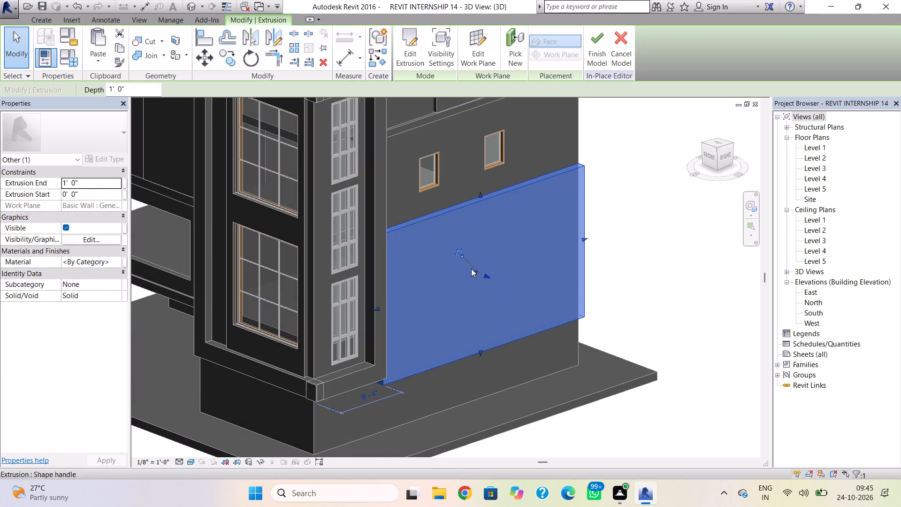
{"action": "scroll", "coordinate": [480, 270], "scroll_direction": "up", "scroll_amount": 6}
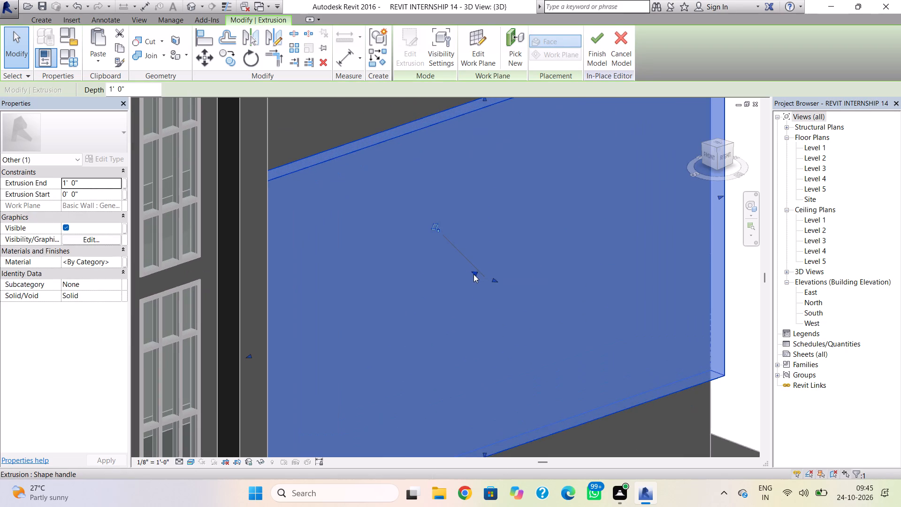
{"action": "left_click_drag", "start_coordinate": [473, 273], "coordinate": [466, 268]}
{"action": "left_click_drag", "start_coordinate": [494, 281], "coordinate": [484, 273]}
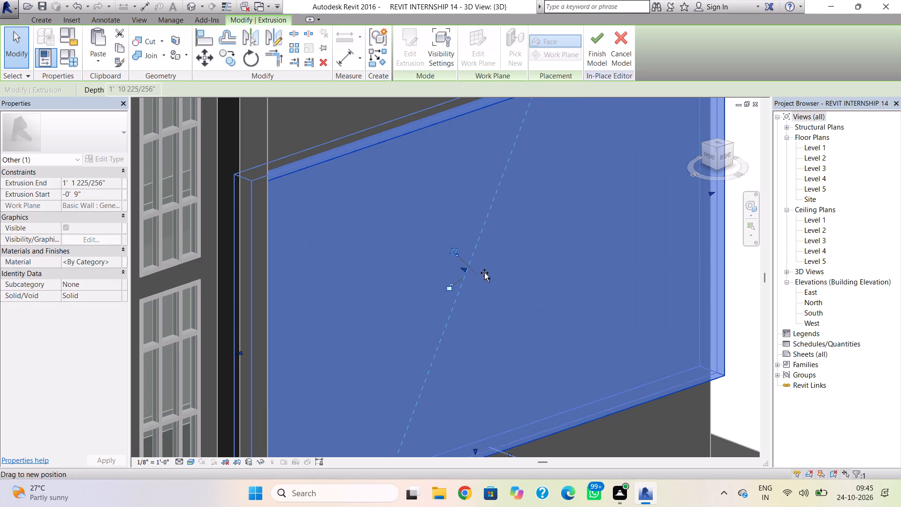
{"action": "left_click_drag", "start_coordinate": [484, 273], "coordinate": [479, 267]}
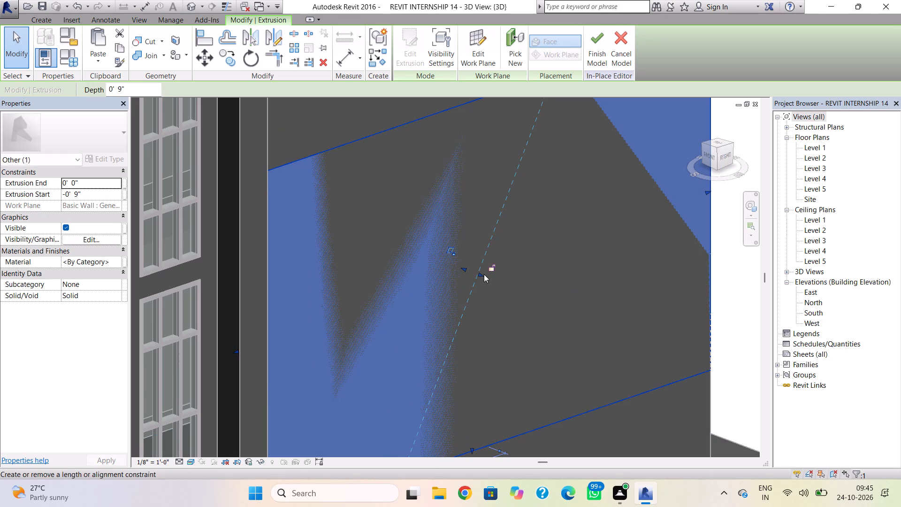
{"action": "left_click_drag", "start_coordinate": [484, 274], "coordinate": [494, 283]}
{"action": "left_click", "coordinate": [489, 269]}
{"action": "left_click_drag", "start_coordinate": [481, 274], "coordinate": [490, 280]}
{"action": "key", "text": "Escape"}
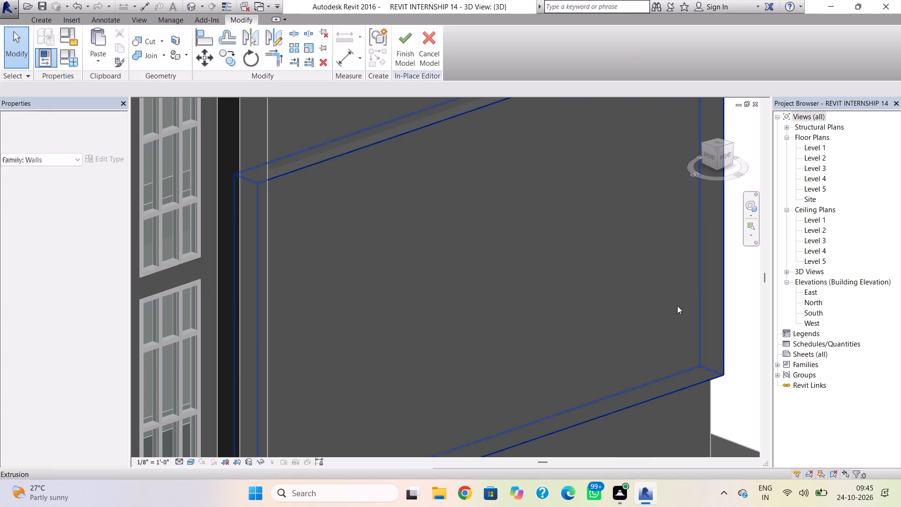
Raise the bottom edge of the projecting panel to slightly above the underside of the glazed bay's base ledge.
{"action": "scroll", "coordinate": [626, 303], "scroll_direction": "down", "scroll_amount": 4}
{"action": "right_click_drag", "start_coordinate": [603, 311], "coordinate": [500, 322], "text": "shift"}
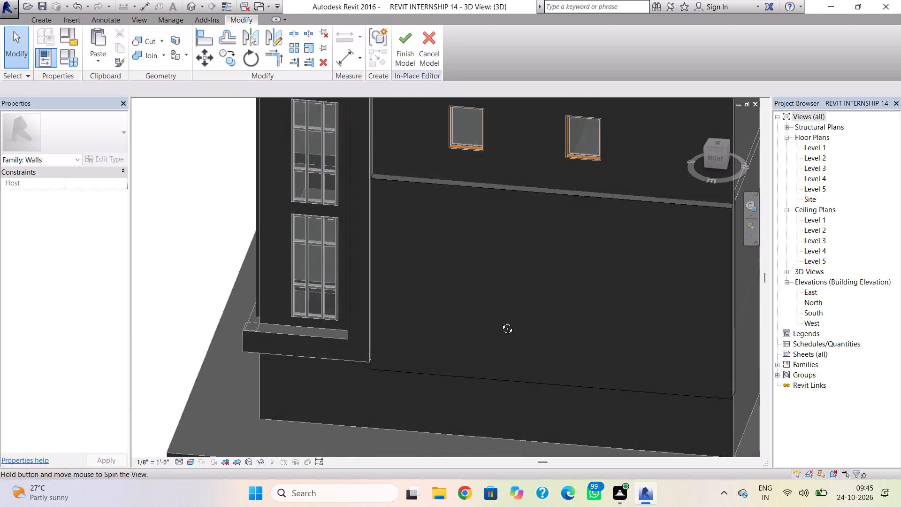
{"action": "right_click_drag", "start_coordinate": [500, 322], "coordinate": [513, 294], "text": "shift"}
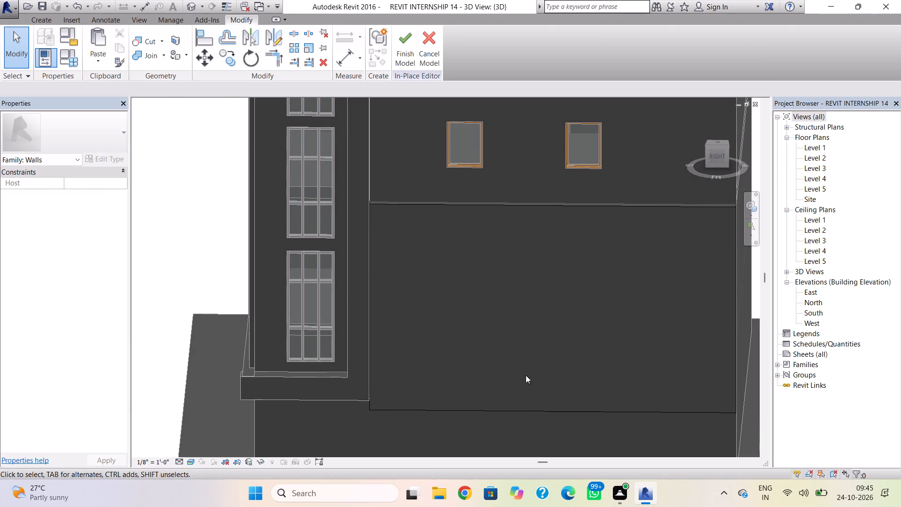
{"action": "left_click", "coordinate": [527, 411]}
{"action": "left_click_drag", "start_coordinate": [556, 413], "coordinate": [556, 389]}
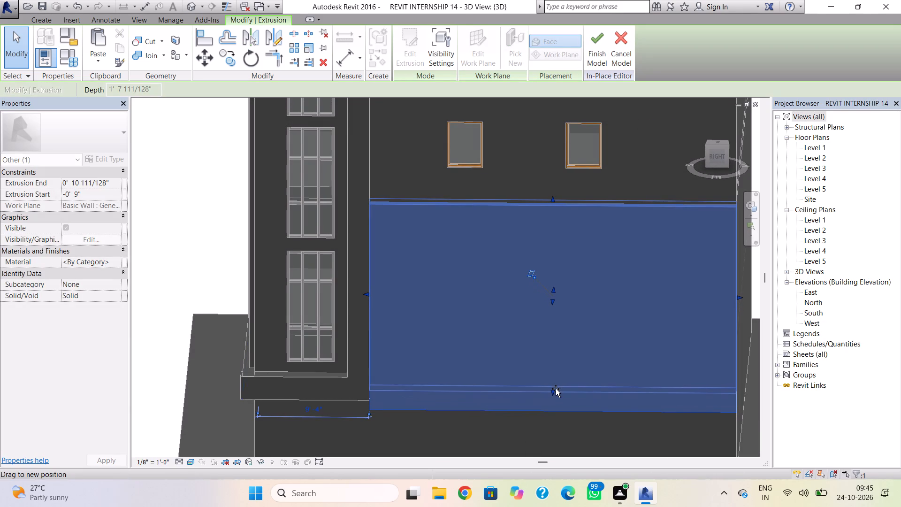
{"action": "left_click_drag", "start_coordinate": [556, 389], "coordinate": [556, 379]}
{"action": "key", "text": "Escape"}
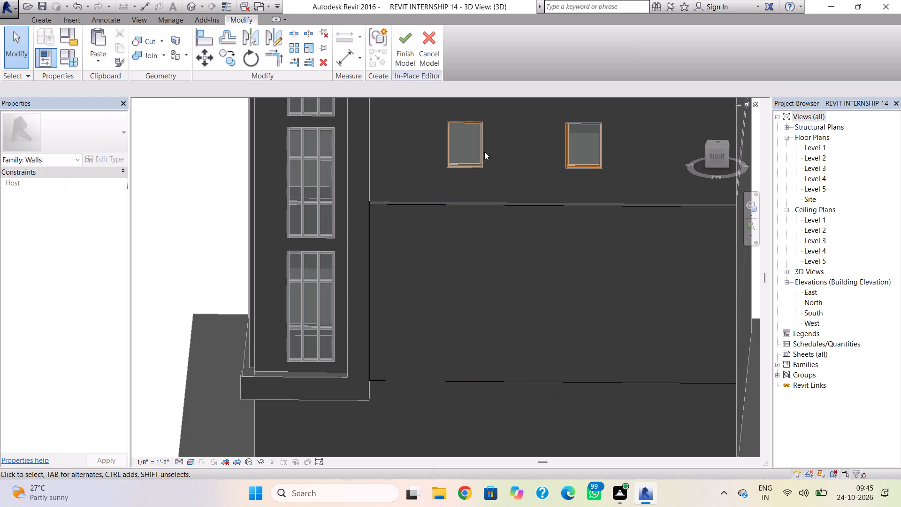
Edit the panel extrusion's sketch and draw an inner opening rectangle about 9' 6" high, offset toward the far wall corner.
{"action": "left_click", "coordinate": [503, 209]}
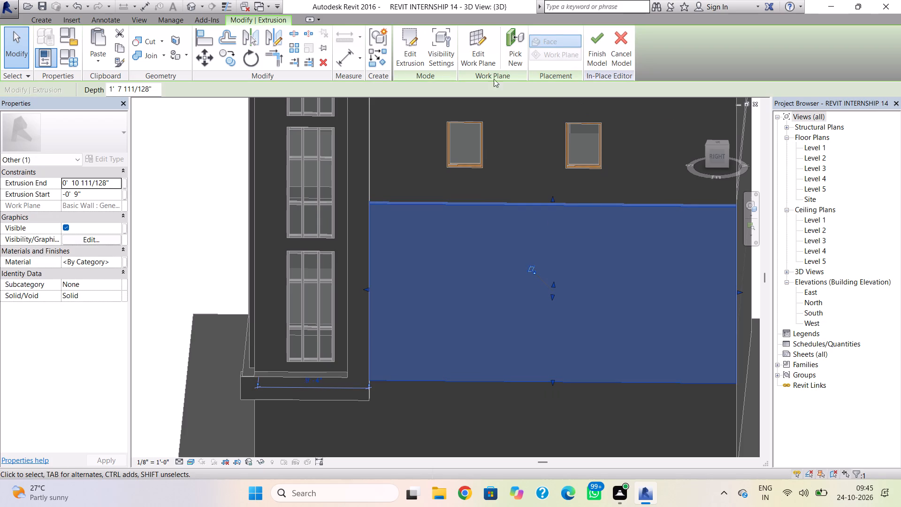
{"action": "left_click", "coordinate": [418, 45]}
{"action": "scroll", "coordinate": [670, 272], "scroll_direction": "down", "scroll_amount": 1}
{"action": "middle_click_drag", "start_coordinate": [660, 266], "coordinate": [614, 202]}
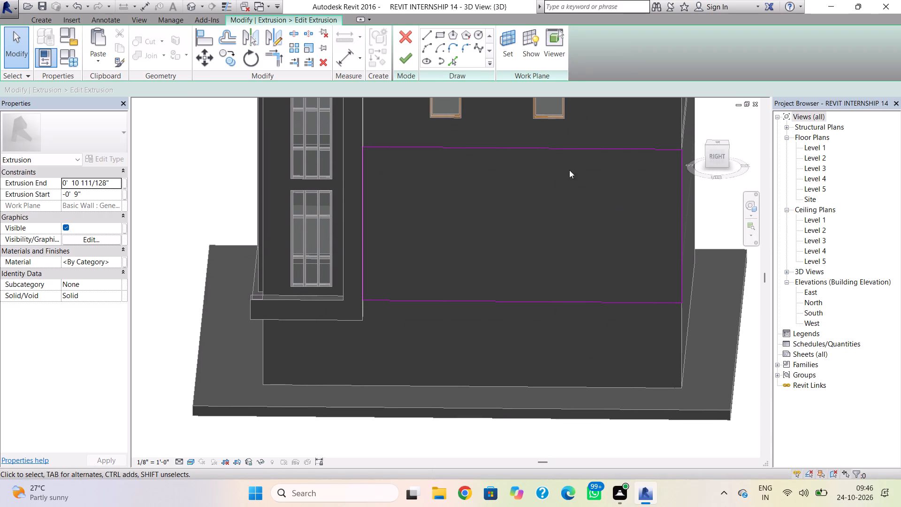
{"action": "left_click", "coordinate": [442, 33]}
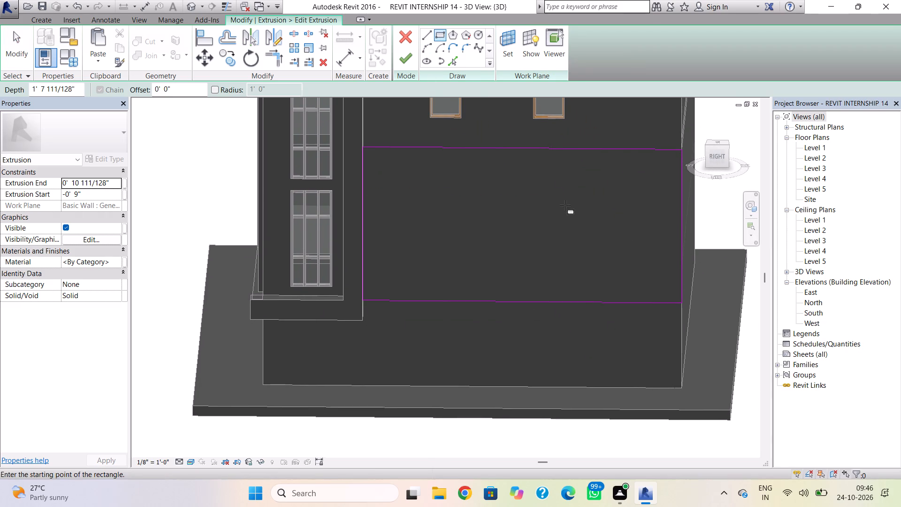
{"action": "left_click", "coordinate": [712, 158]}
{"action": "key", "text": "Escape"}
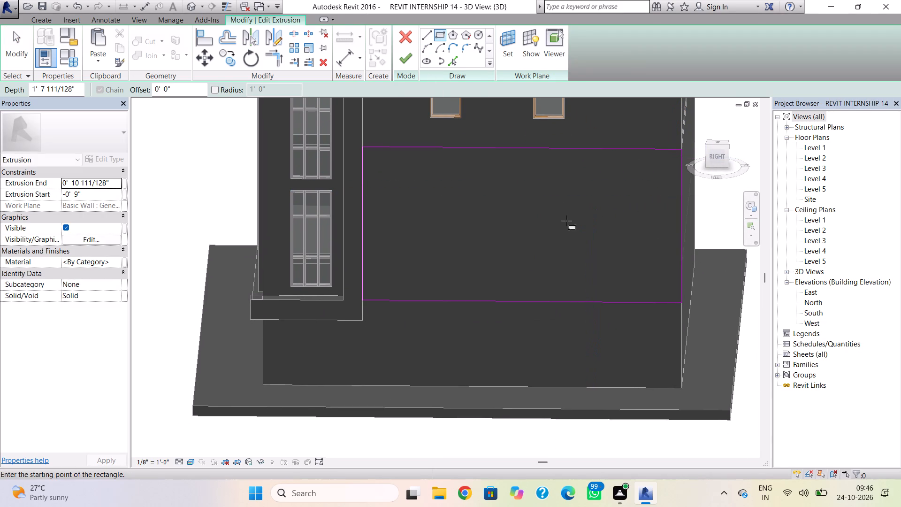
{"action": "right_click_drag", "start_coordinate": [563, 223], "coordinate": [562, 172], "text": "shift"}
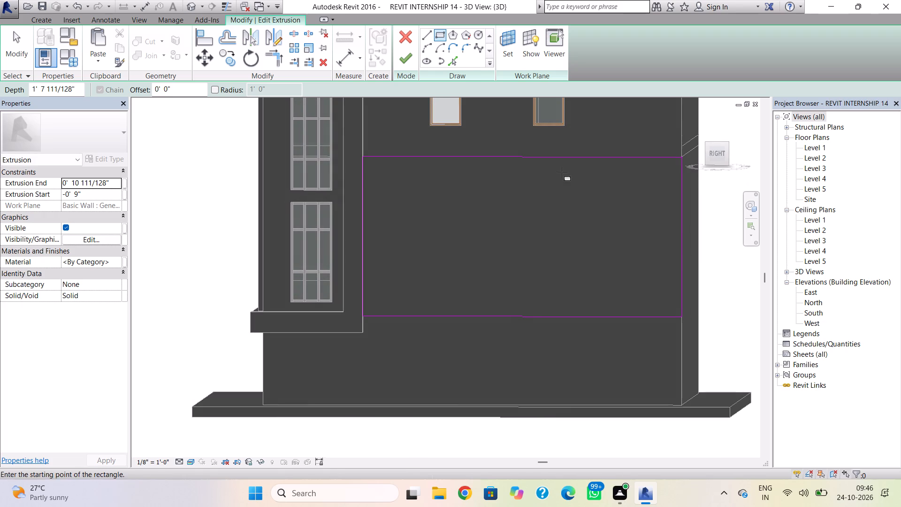
{"action": "left_click", "coordinate": [486, 195]}
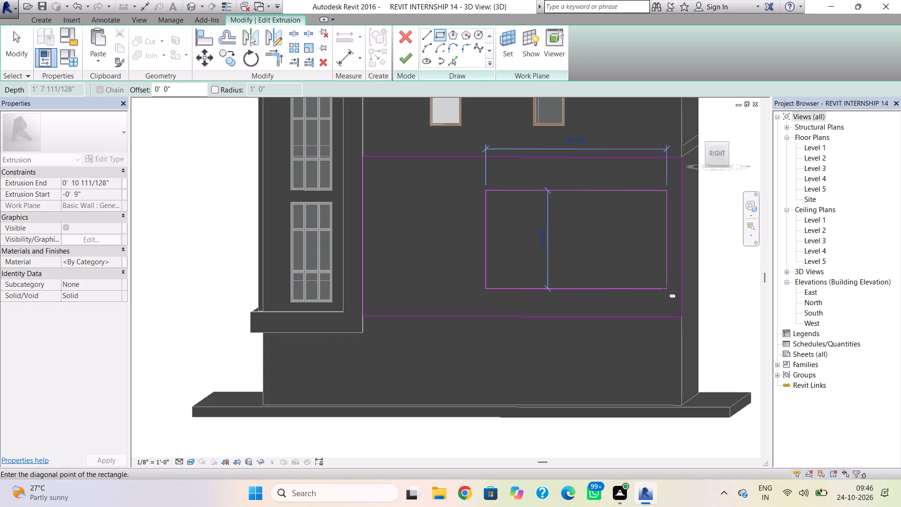
{"action": "left_click", "coordinate": [667, 289]}
{"action": "key", "text": "Escape"}
{"action": "key", "text": "Escape"}
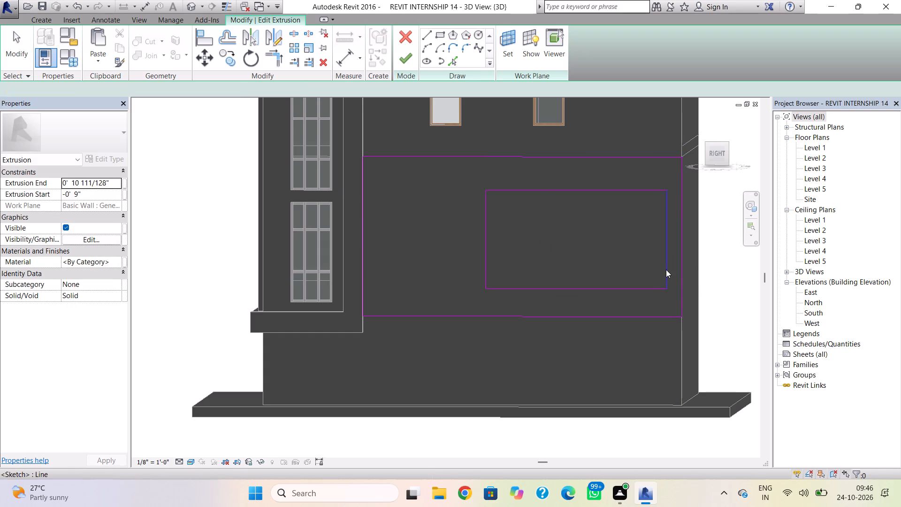
Nudge the inner rectangle's vertical edge slightly closer to the far wall corner.
{"action": "left_click", "coordinate": [666, 269]}
{"action": "key", "text": "Right"}
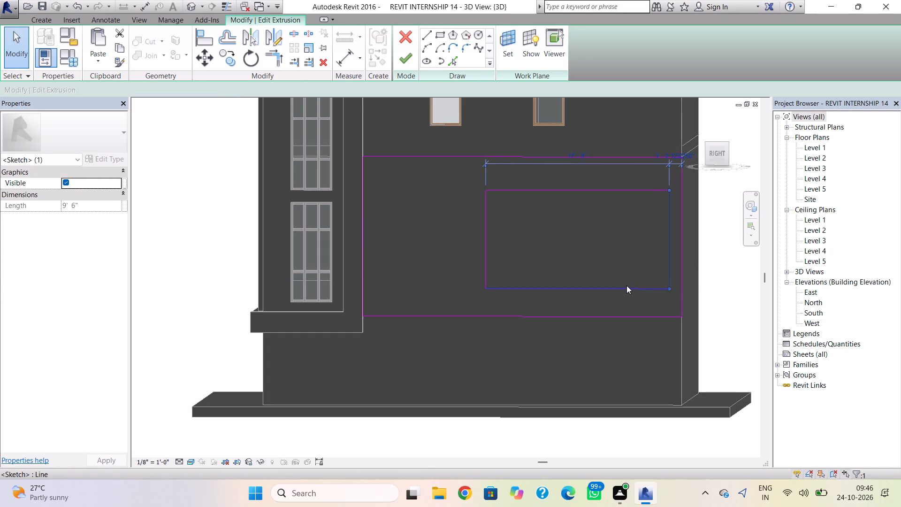
{"action": "key", "text": "Escape"}
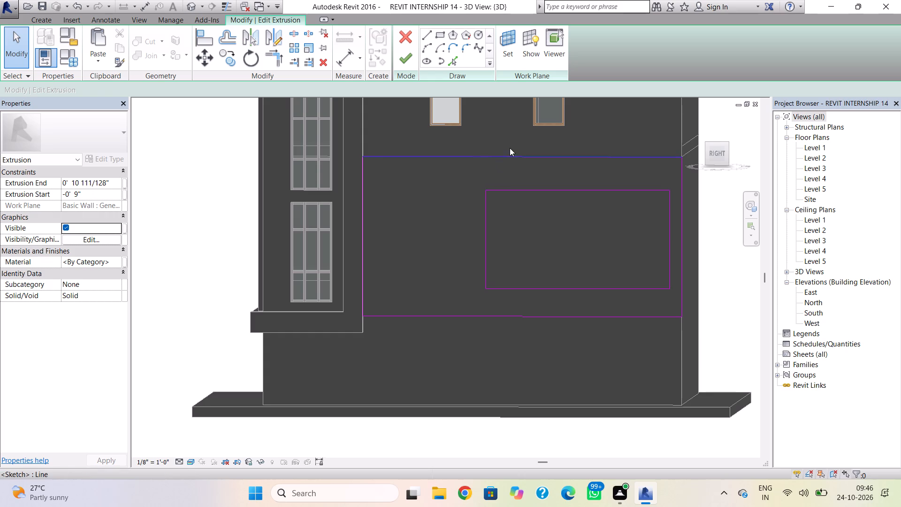
Draw a narrow rectangle about 1' 9" wide across the full height of the inner opening as a dividing strip.
{"action": "left_click", "coordinate": [438, 37]}
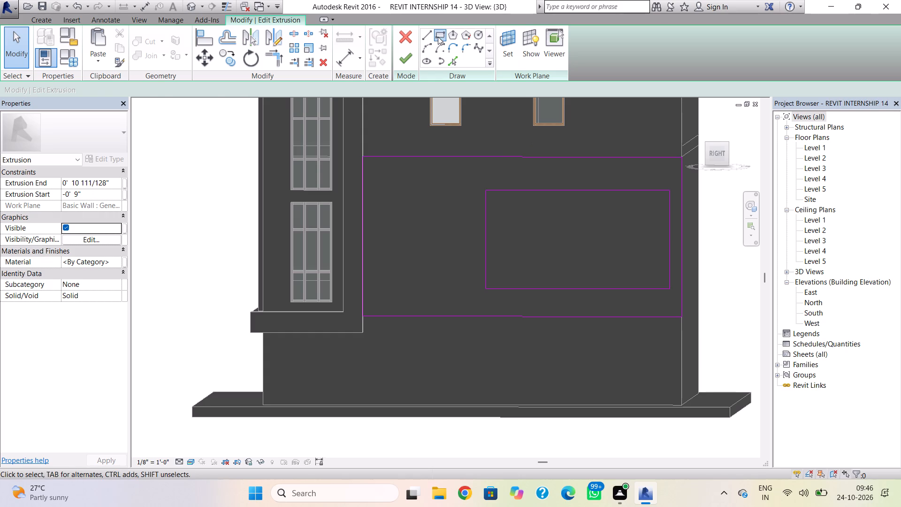
{"action": "left_click", "coordinate": [540, 190]}
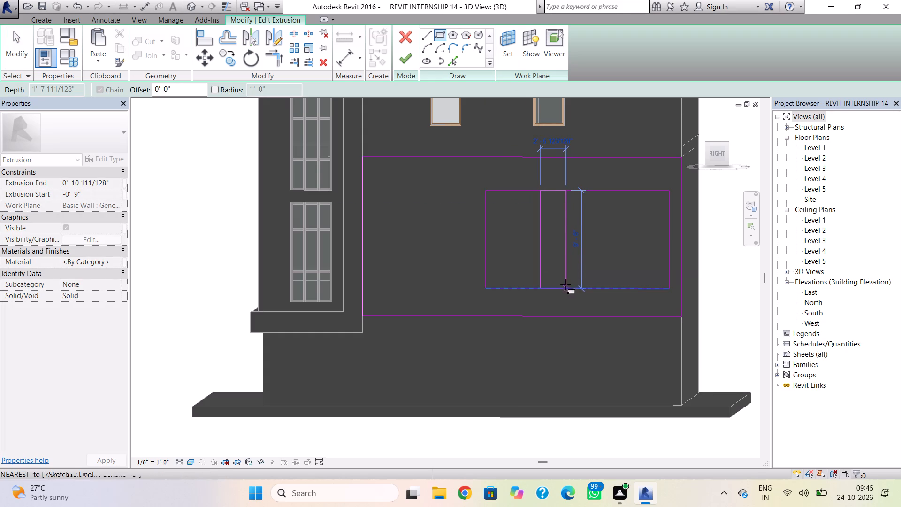
{"action": "left_click", "coordinate": [558, 289]}
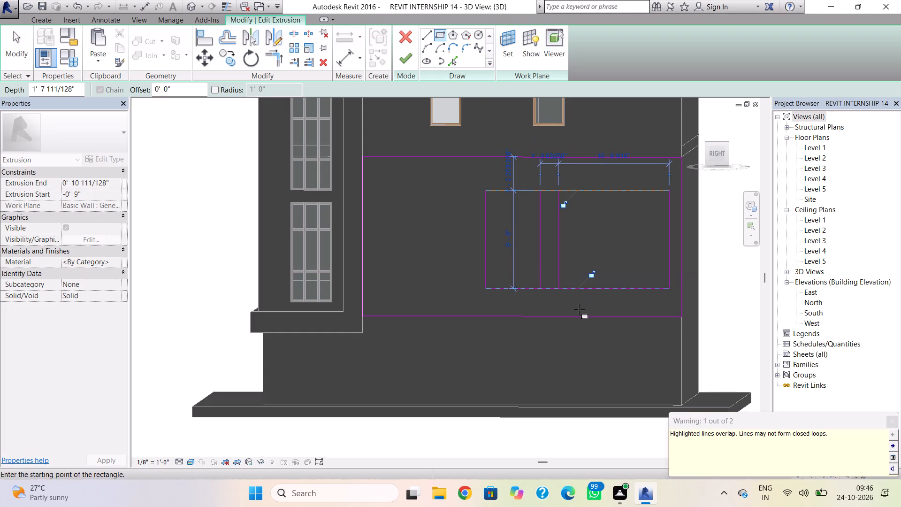
{"action": "key", "text": "Escape"}
{"action": "key", "text": "Escape"}
Delete the overlapping horizontal sketch lines along the bottom and top of the opening and dividing strip, keeping the four vertical lines.
{"action": "left_click", "coordinate": [553, 291]}
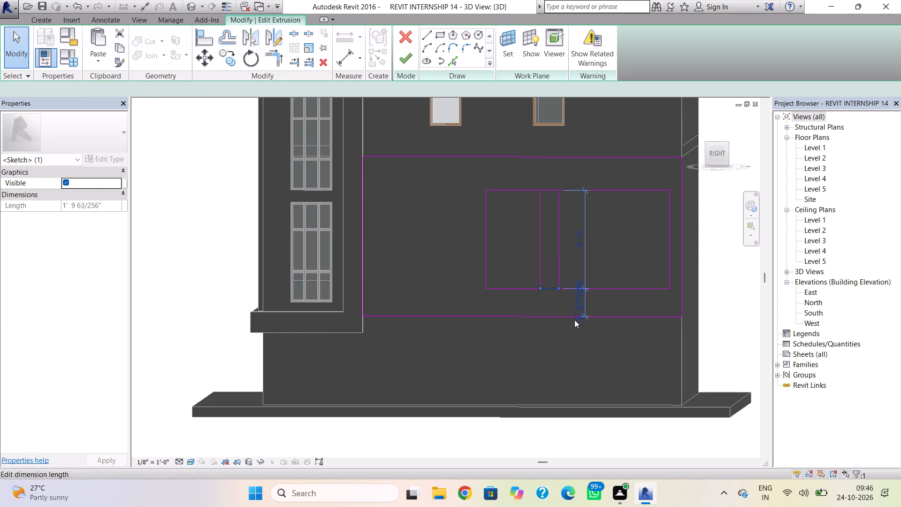
{"action": "key", "text": "Delete"}
{"action": "left_click", "coordinate": [549, 289]}
{"action": "key", "text": "Delete"}
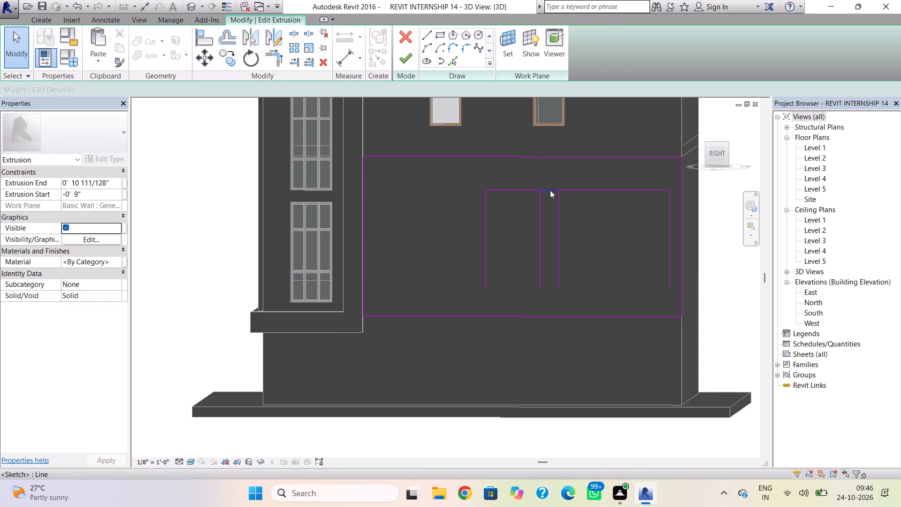
{"action": "left_click", "coordinate": [550, 189]}
{"action": "key", "text": "Delete"}
{"action": "left_click", "coordinate": [550, 189]}
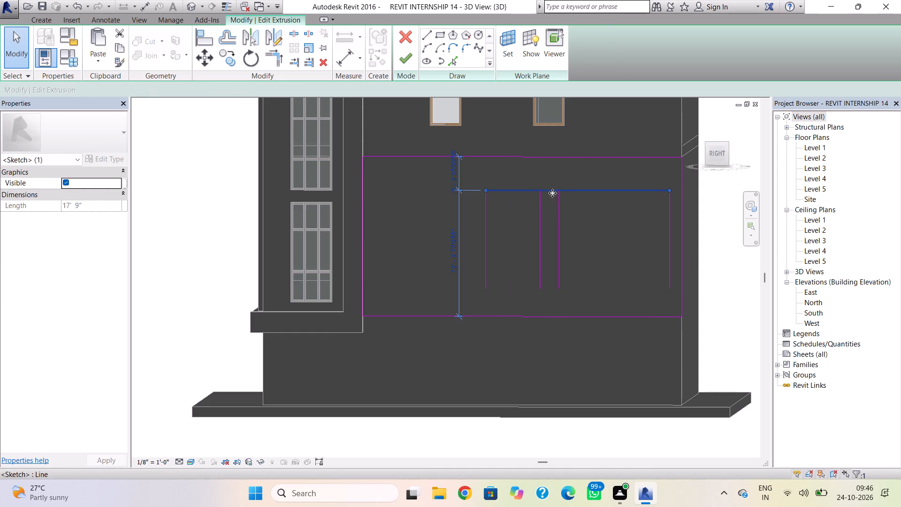
{"action": "key", "text": "Delete"}
Close the vertical lines with top and bottom lines into two separate openings beside the strip, and finish the extrusion sketch.
{"action": "left_click", "coordinate": [428, 36]}
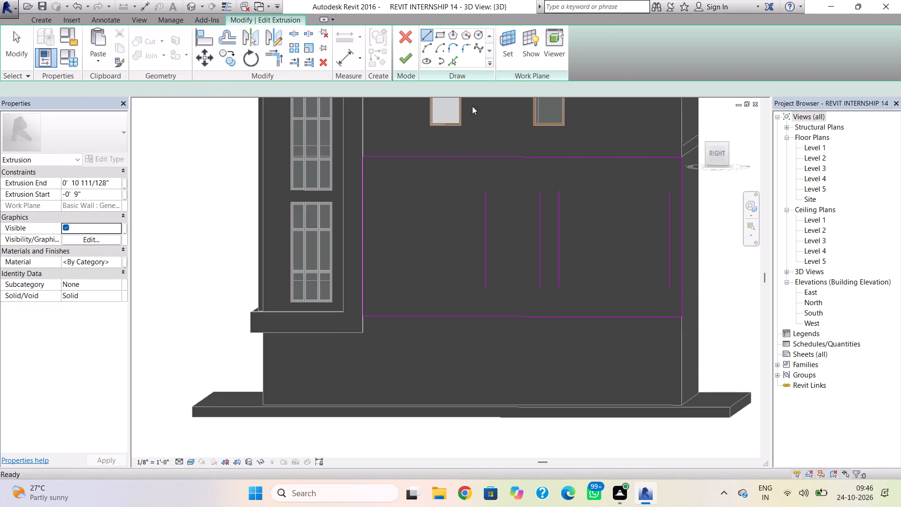
{"action": "left_click", "coordinate": [489, 195]}
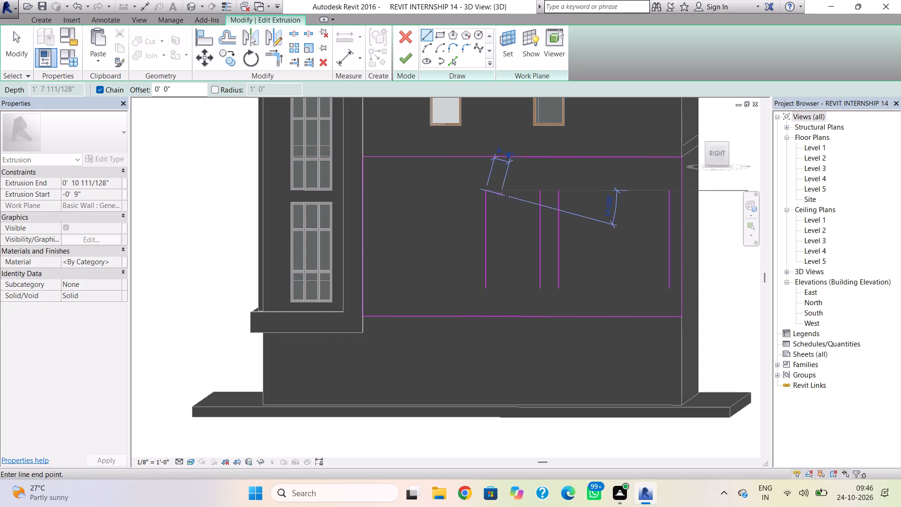
{"action": "left_click", "coordinate": [539, 194]}
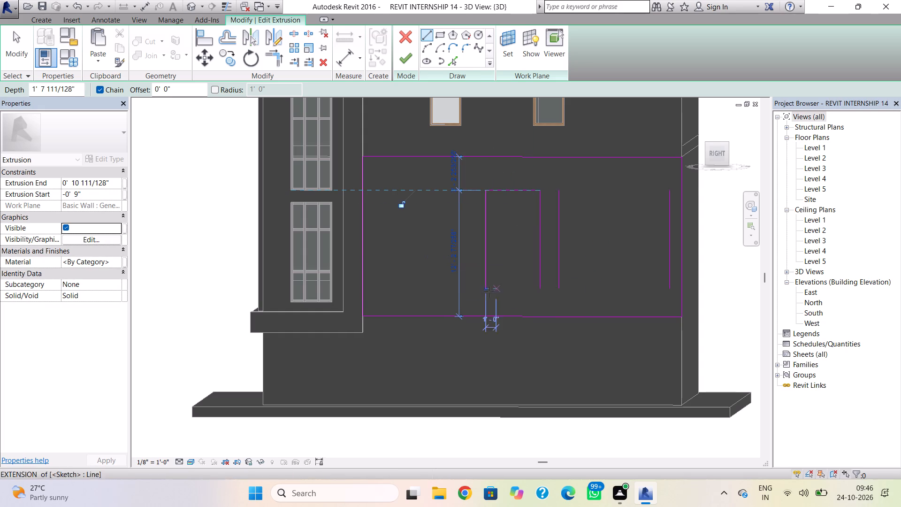
{"action": "left_click", "coordinate": [489, 292]}
{"action": "left_click", "coordinate": [541, 289]}
{"action": "key", "text": "Escape"}
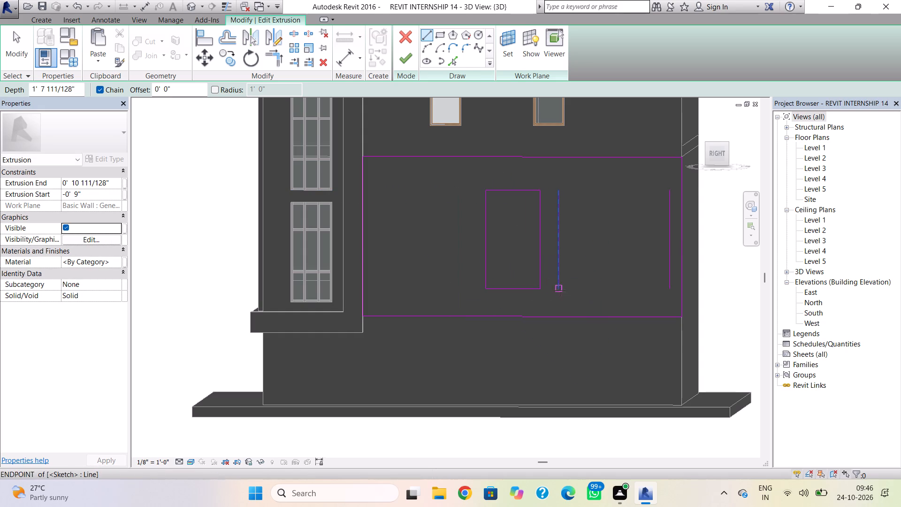
{"action": "left_click_drag", "start_coordinate": [559, 288], "coordinate": [564, 288]}
{"action": "left_click", "coordinate": [666, 285]}
{"action": "key", "text": "Escape"}
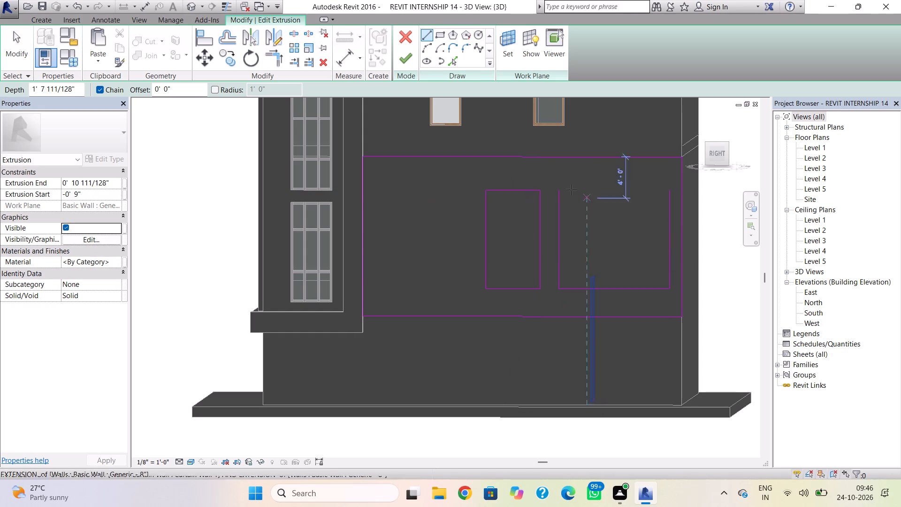
{"action": "left_click", "coordinate": [563, 189]}
{"action": "left_click", "coordinate": [671, 191]}
{"action": "key", "text": "Escape"}
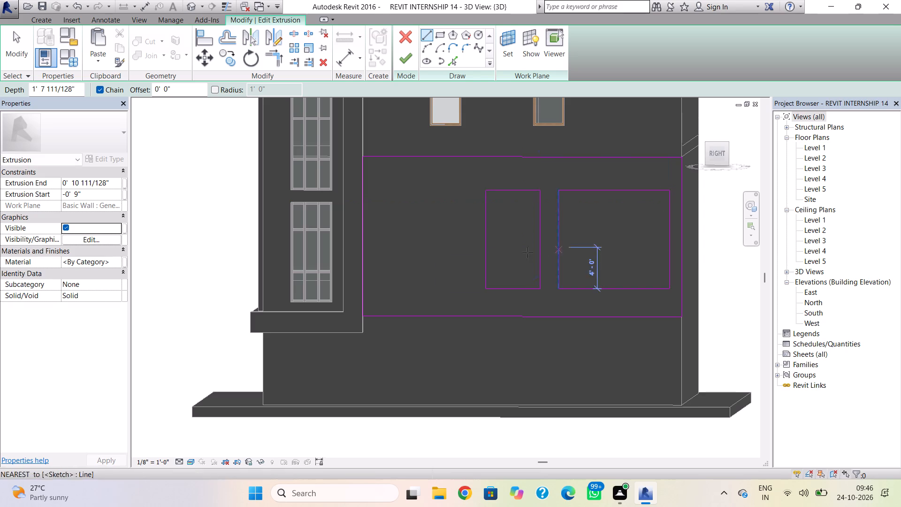
{"action": "left_click", "coordinate": [402, 63]}
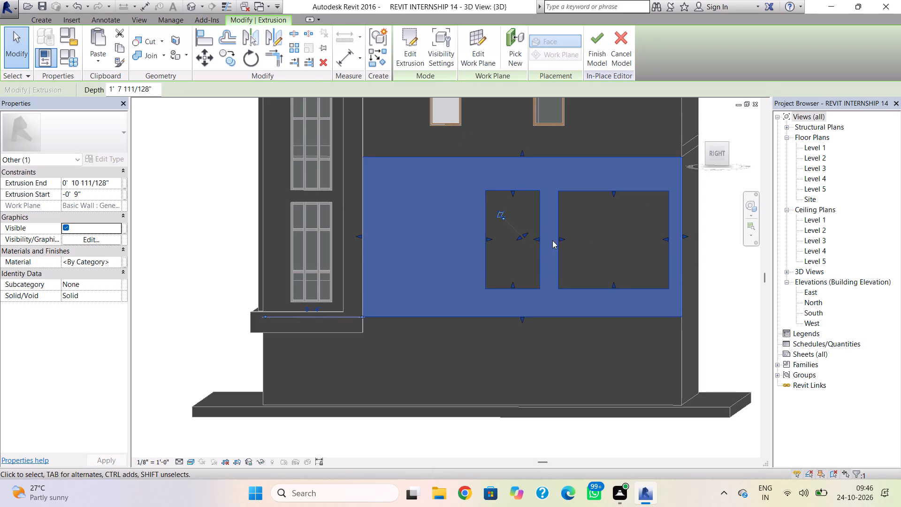
{"action": "key", "text": "Escape"}
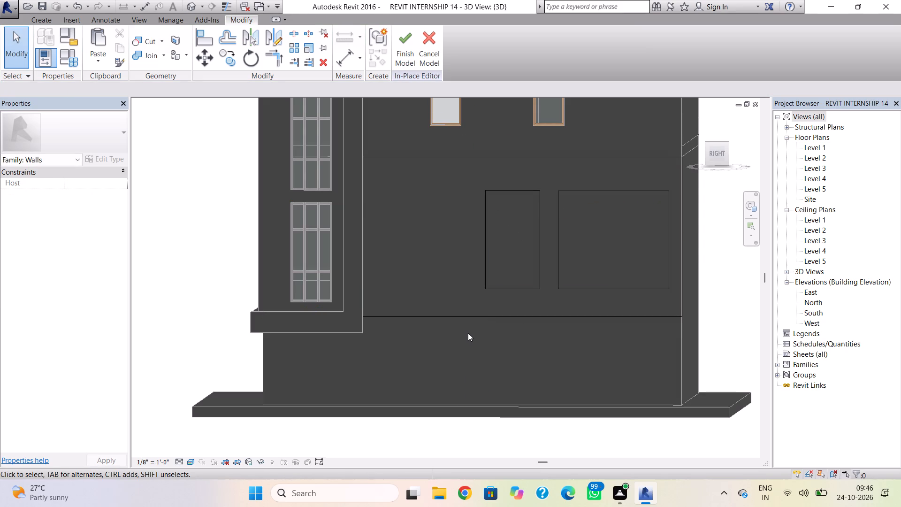
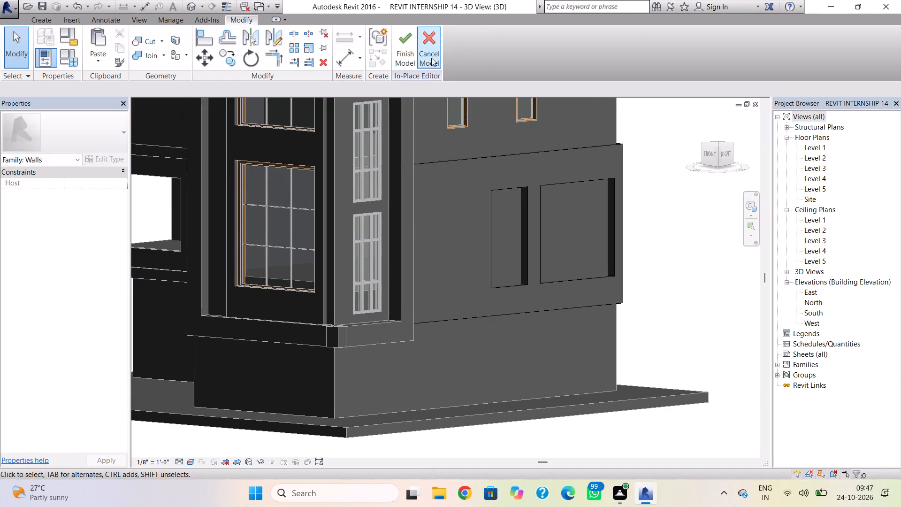
Finish the in-place model of the projecting wall panel with its two openings.
{"action": "left_click", "coordinate": [409, 56]}
Place a Casement Dbl with Trim 48" x 48" window in the projecting panel, between the corner bay and the narrow opening.
{"action": "right_click_drag", "start_coordinate": [461, 219], "coordinate": [455, 223], "text": "shift"}
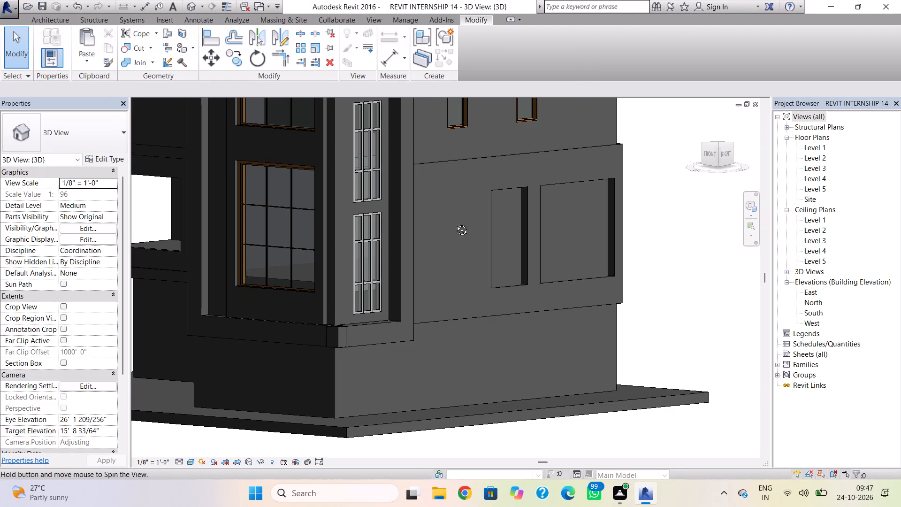
{"action": "right_click_drag", "start_coordinate": [455, 223], "coordinate": [400, 241], "text": "shift"}
{"action": "left_click", "coordinate": [59, 20]}
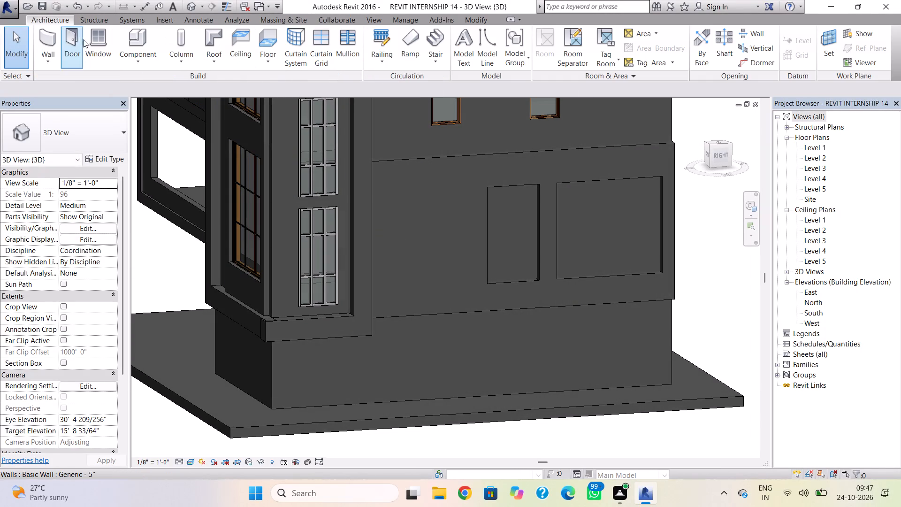
{"action": "left_click", "coordinate": [94, 41]}
{"action": "left_click", "coordinate": [365, 217]}
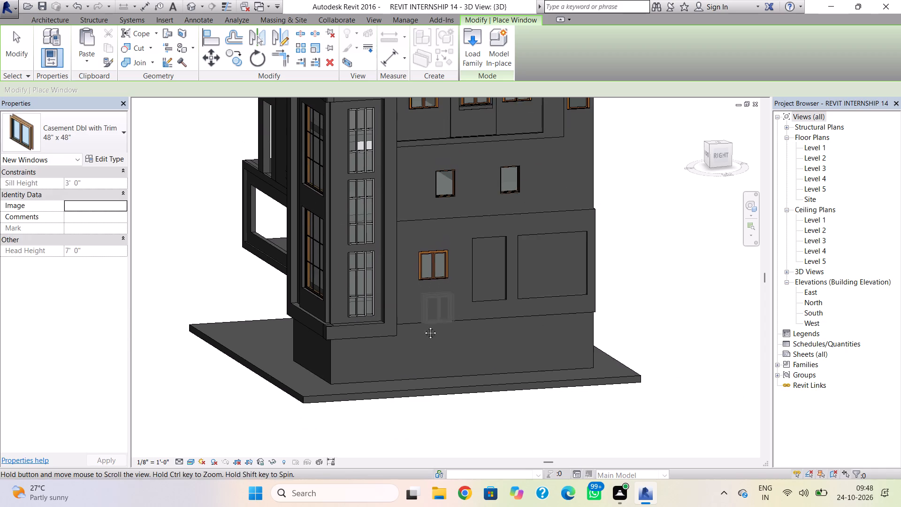
{"action": "middle_click_drag", "start_coordinate": [423, 326], "coordinate": [394, 345]}
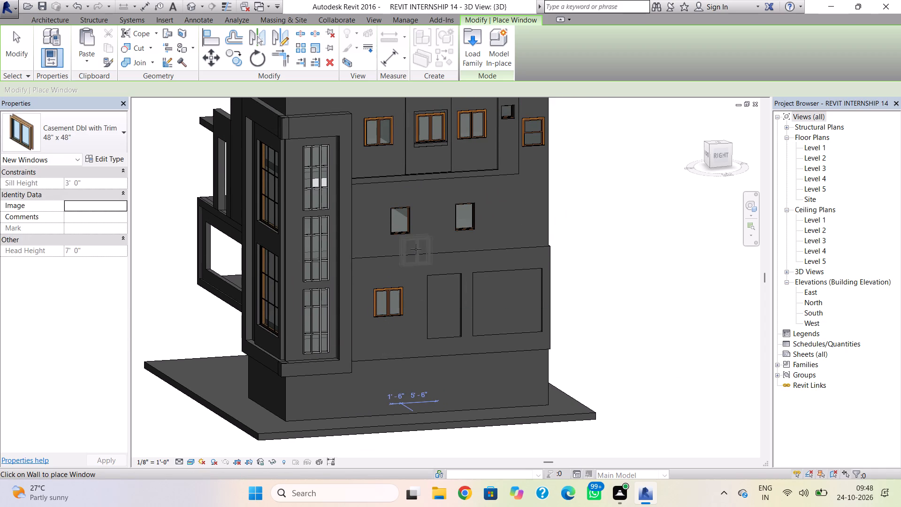
{"action": "key", "text": "Escape"}
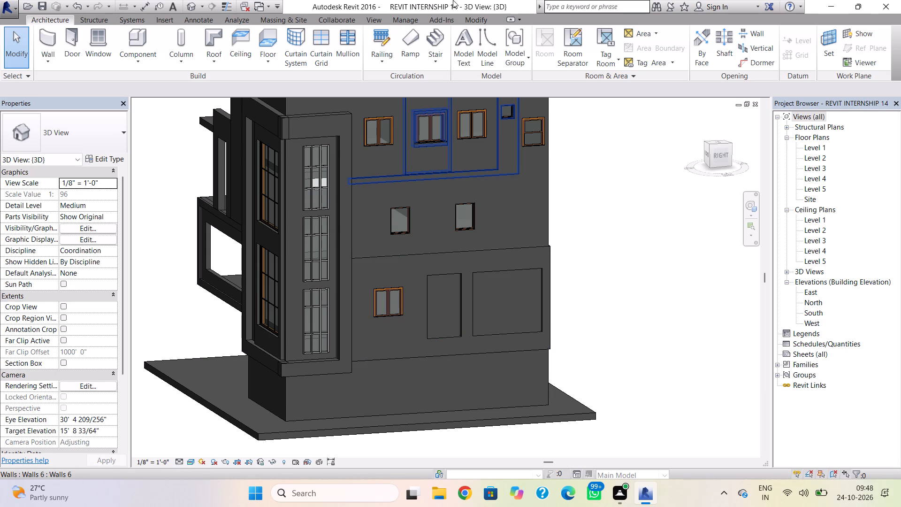
Edit the side wall's profile, adding a rectangular opening about 6' 11" high near the far corner above the projecting panel.
{"action": "left_click", "coordinate": [546, 173]}
{"action": "left_click", "coordinate": [473, 53]}
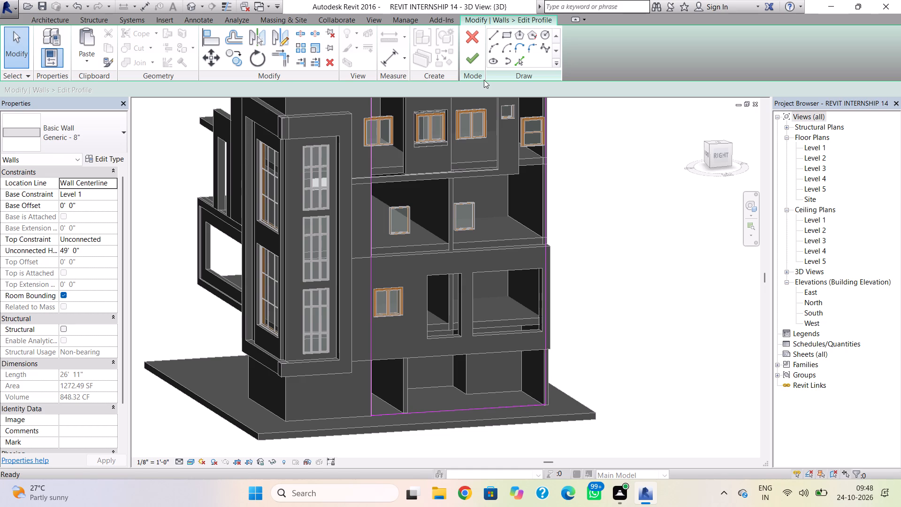
{"action": "left_click", "coordinate": [717, 159]}
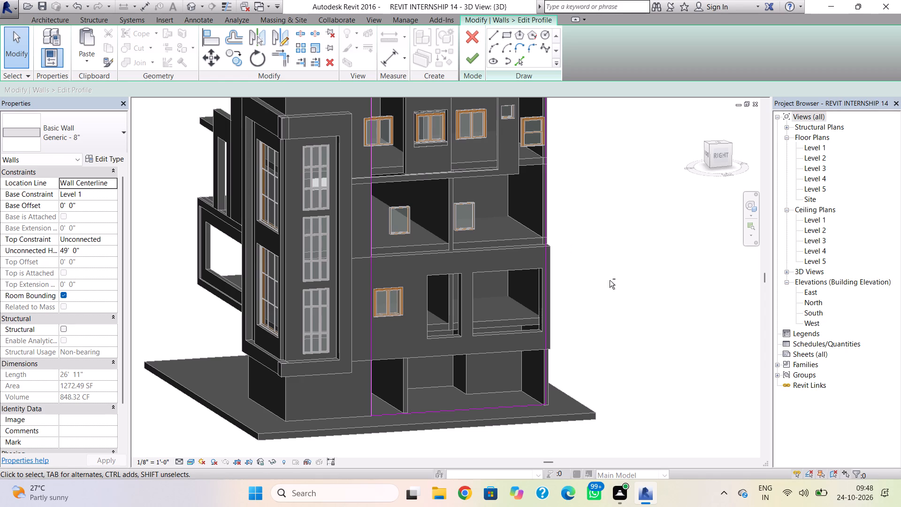
{"action": "right_click_drag", "start_coordinate": [610, 280], "coordinate": [574, 239], "text": "shift"}
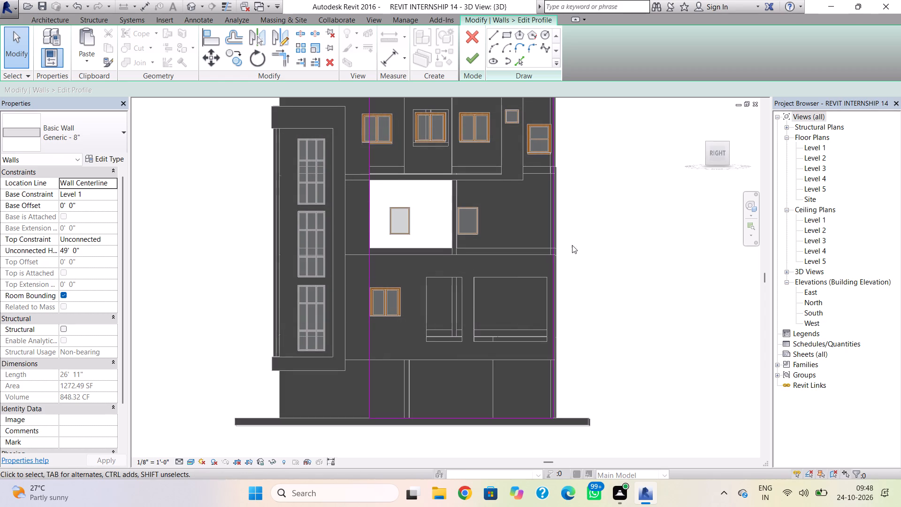
{"action": "scroll", "coordinate": [571, 250], "scroll_direction": "up", "scroll_amount": 2}
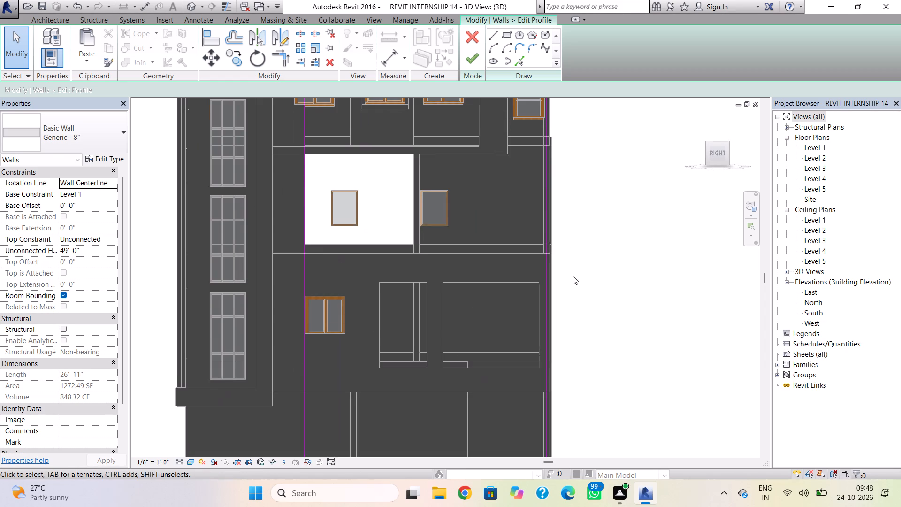
{"action": "middle_click_drag", "start_coordinate": [573, 276], "coordinate": [571, 281]}
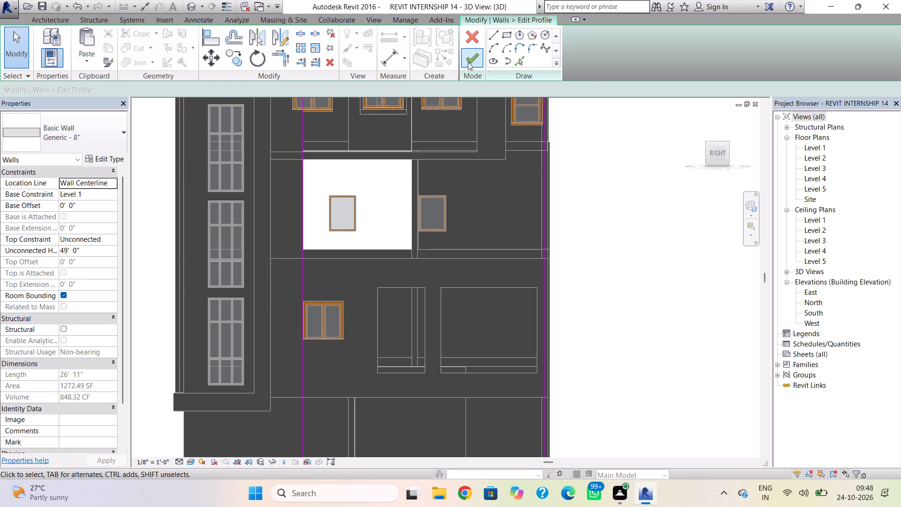
{"action": "left_click", "coordinate": [504, 38]}
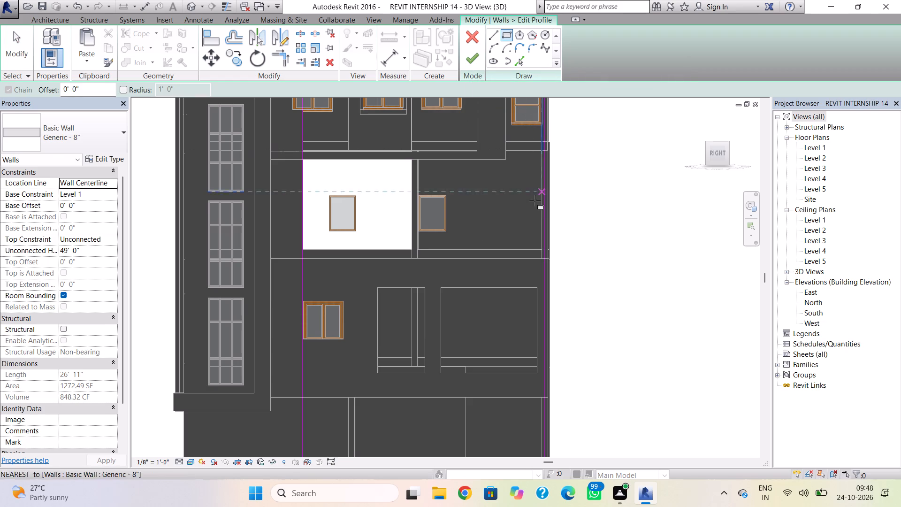
{"action": "left_click", "coordinate": [494, 172]}
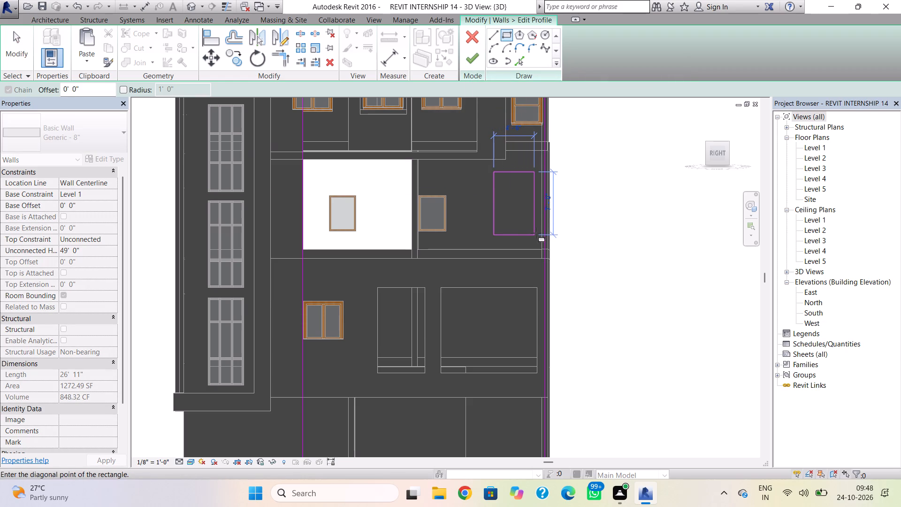
{"action": "scroll", "coordinate": [537, 231], "scroll_direction": "up", "scroll_amount": 3}
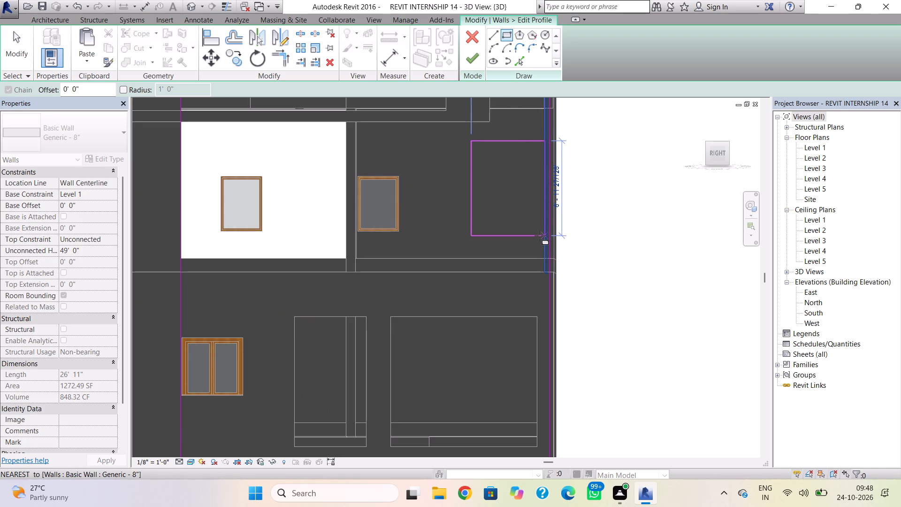
{"action": "left_click", "coordinate": [540, 236]}
{"action": "left_click", "coordinate": [472, 63]}
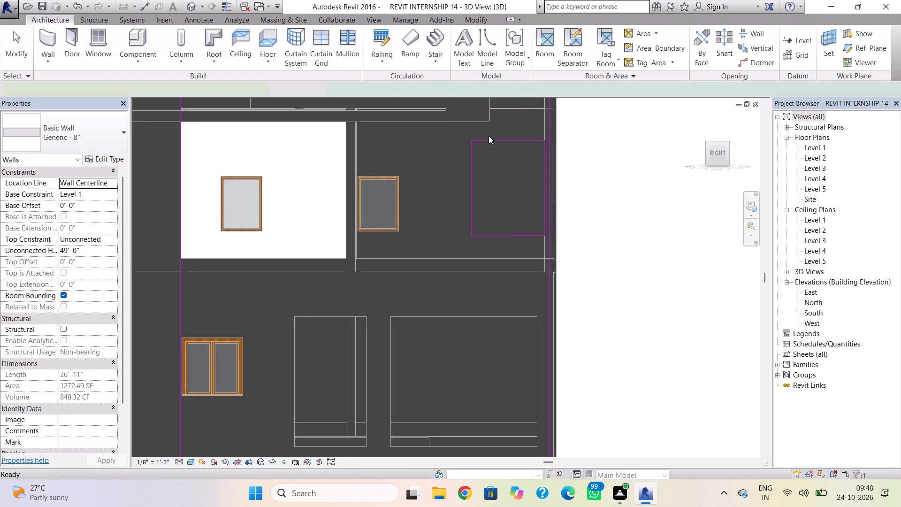
{"action": "right_click_drag", "start_coordinate": [480, 238], "coordinate": [556, 315], "text": "shift"}
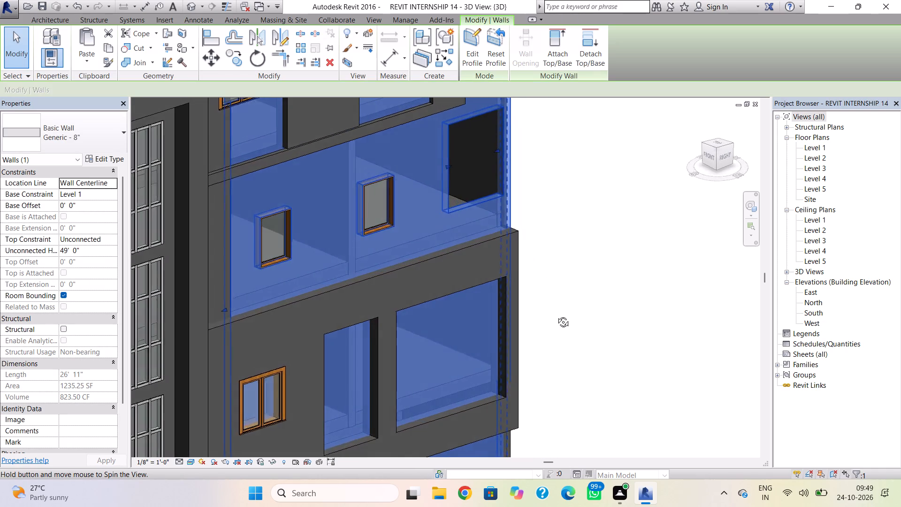
{"action": "right_click_drag", "start_coordinate": [556, 315], "coordinate": [523, 305], "text": "shift"}
{"action": "key", "text": "Escape"}
Place two Casement Dbl with Trim 48" x 48" windows in the ground-storey side wall, spaced apart below the projecting panel.
{"action": "right_click_drag", "start_coordinate": [504, 307], "coordinate": [530, 247]}
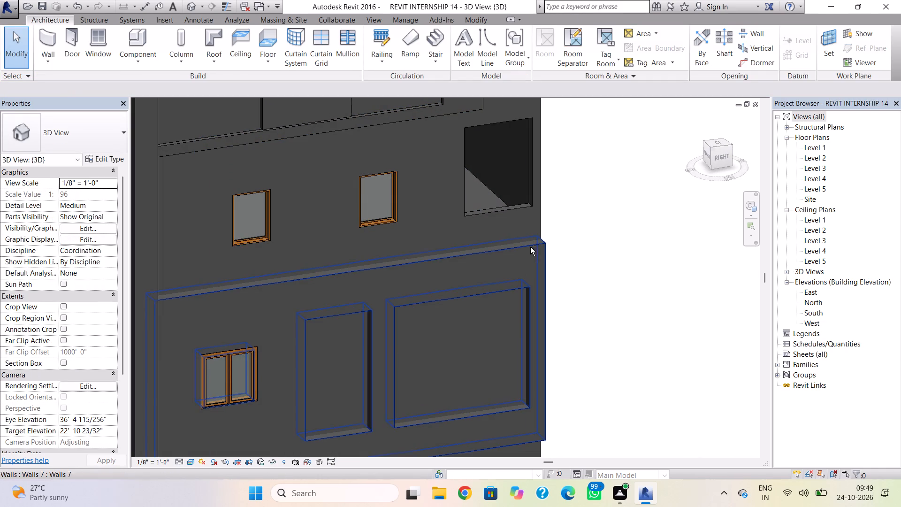
{"action": "right_click_drag", "start_coordinate": [530, 247], "coordinate": [531, 248]}
{"action": "right_click_drag", "start_coordinate": [524, 287], "coordinate": [547, 210], "text": "shift"}
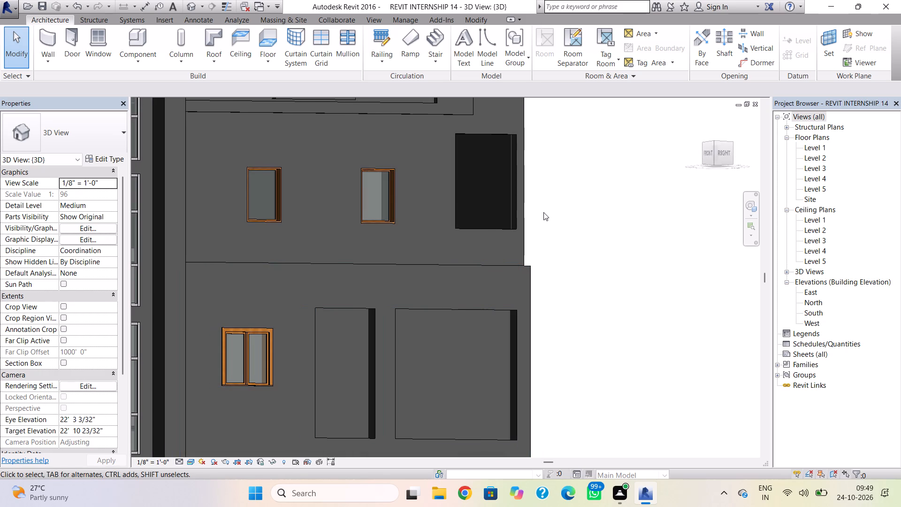
{"action": "scroll", "coordinate": [511, 220], "scroll_direction": "down", "scroll_amount": 2}
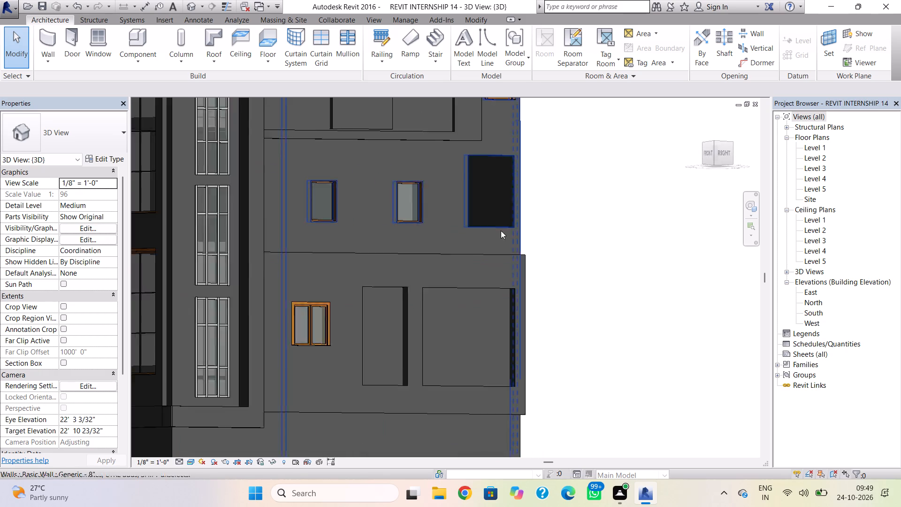
{"action": "scroll", "coordinate": [501, 230], "scroll_direction": "down", "scroll_amount": 1}
{"action": "scroll", "coordinate": [428, 307], "scroll_direction": "down", "scroll_amount": 2}
{"action": "middle_click_drag", "start_coordinate": [427, 311], "coordinate": [427, 323]}
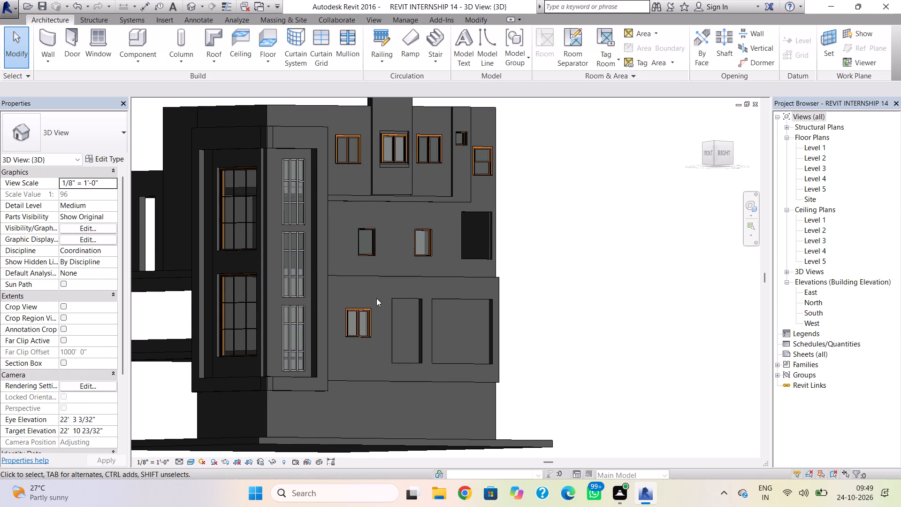
{"action": "left_click", "coordinate": [100, 46]}
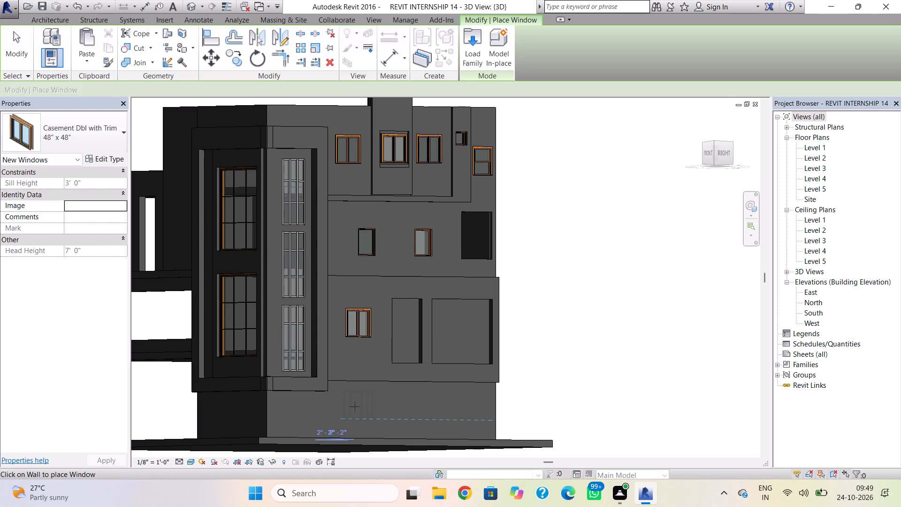
{"action": "left_click", "coordinate": [355, 407]}
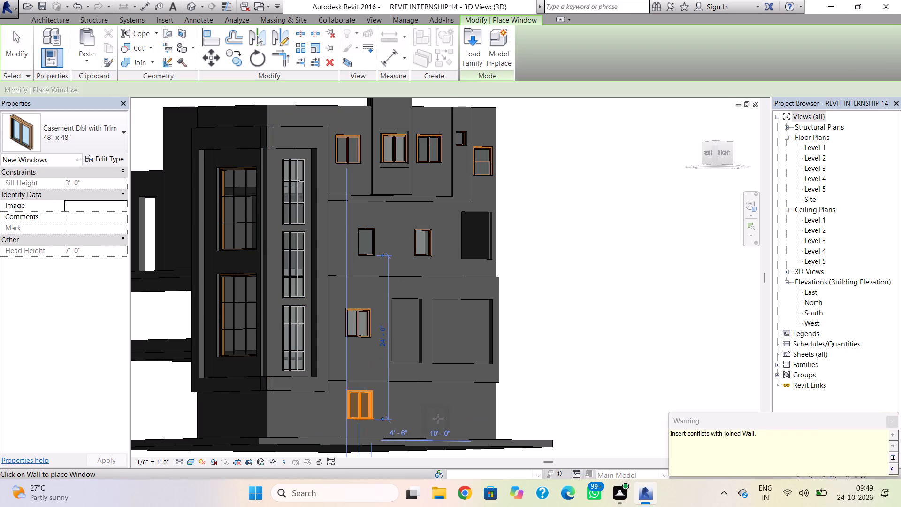
{"action": "key", "text": "Escape"}
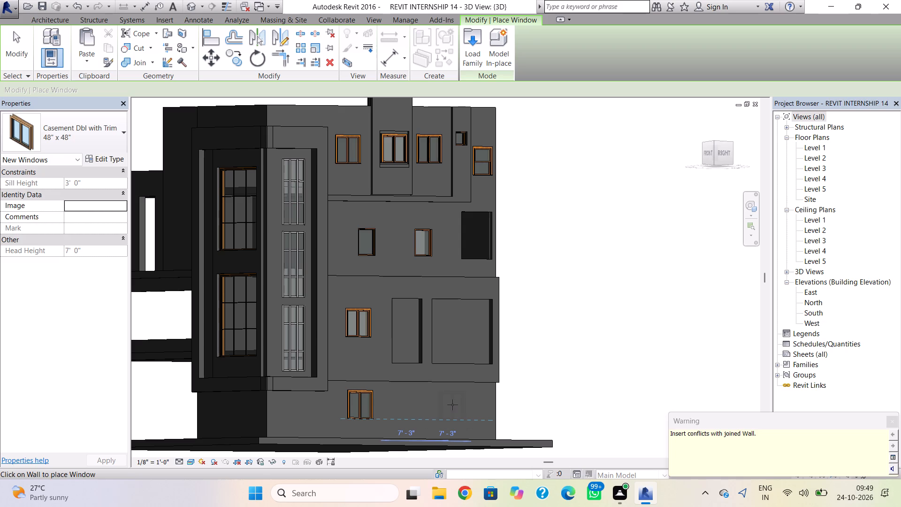
{"action": "left_click", "coordinate": [444, 407]}
{"action": "key", "text": "Escape"}
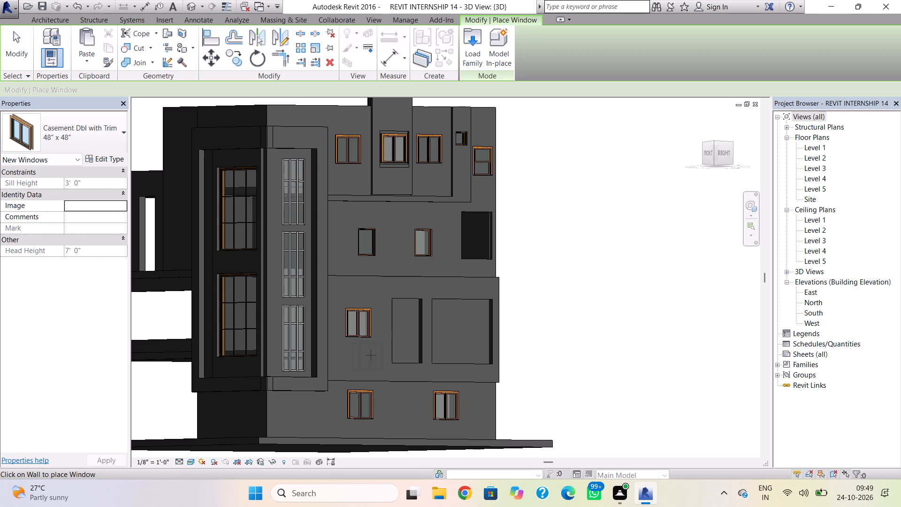
{"action": "key", "text": "Escape"}
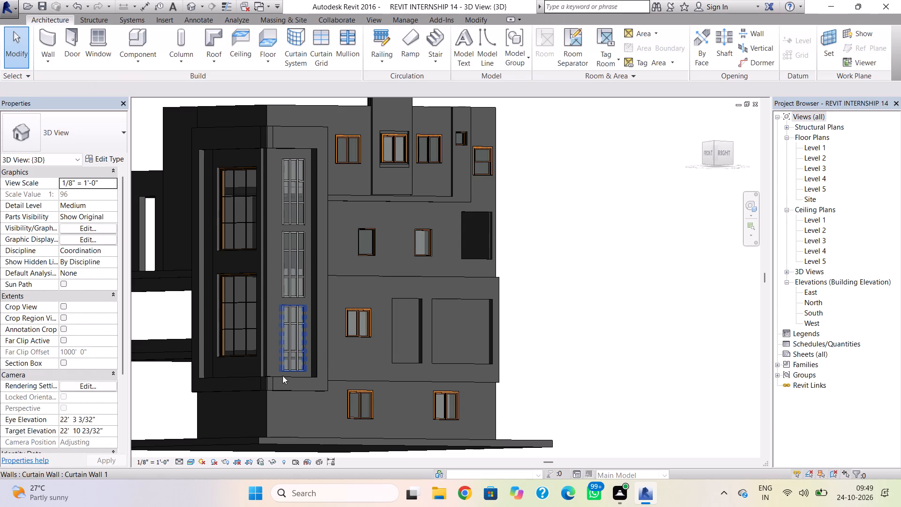
Add a vertical Cornice wall sweep on the wall behind the front balcony's framed opening, near its outer end.
{"action": "right_click_drag", "start_coordinate": [267, 379], "coordinate": [336, 410], "text": "shift"}
{"action": "scroll", "coordinate": [336, 410], "scroll_direction": "down", "scroll_amount": 1}
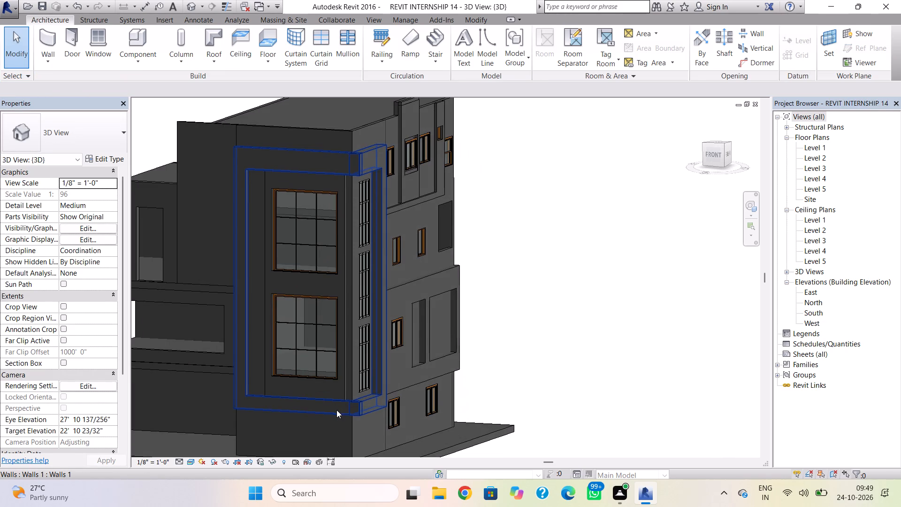
{"action": "scroll", "coordinate": [336, 410], "scroll_direction": "down", "scroll_amount": 1}
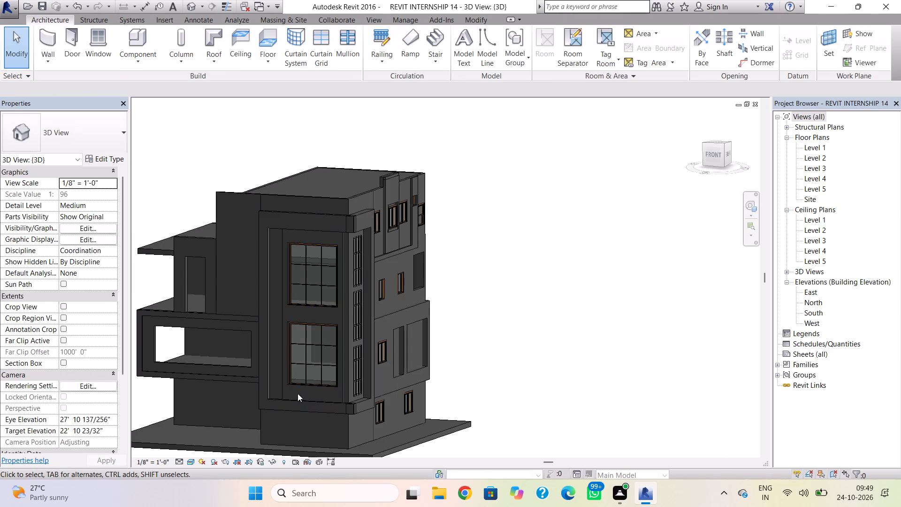
{"action": "scroll", "coordinate": [228, 407], "scroll_direction": "down", "scroll_amount": 1}
{"action": "middle_click_drag", "start_coordinate": [228, 407], "coordinate": [246, 399]}
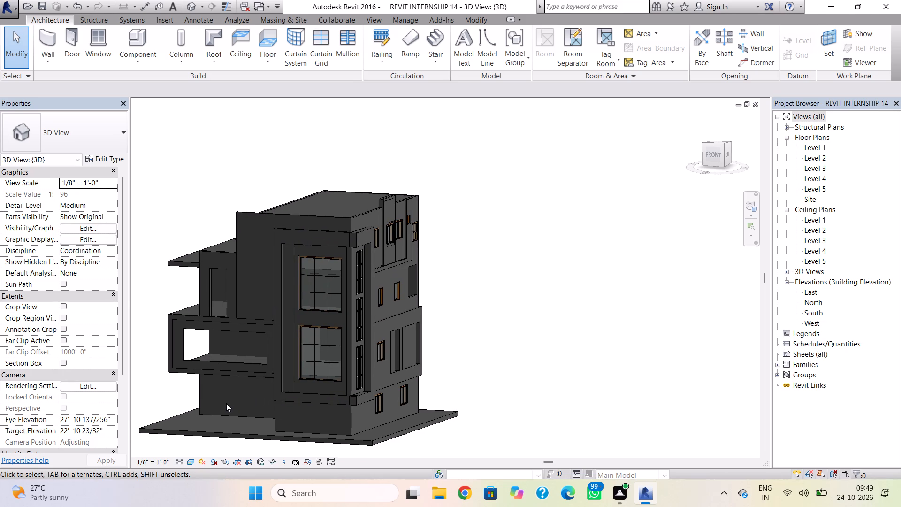
{"action": "scroll", "coordinate": [226, 406], "scroll_direction": "up", "scroll_amount": 2}
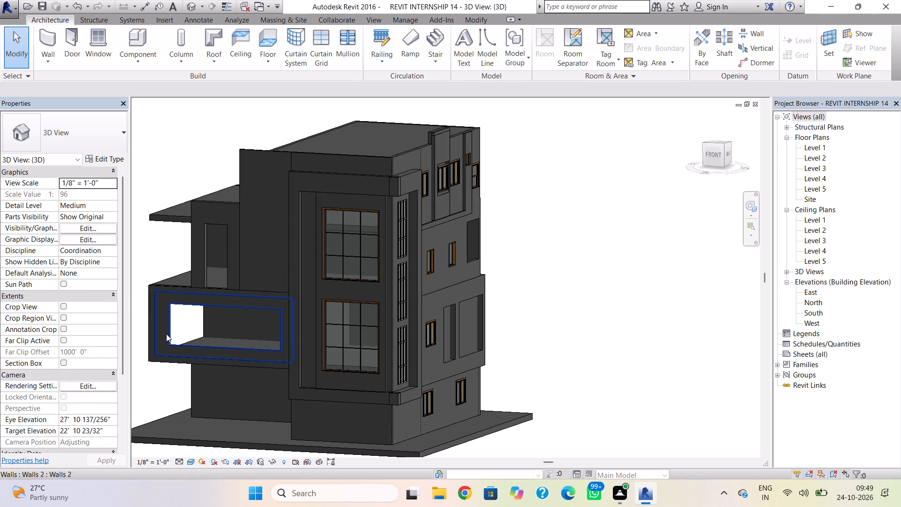
{"action": "left_click", "coordinate": [53, 58]}
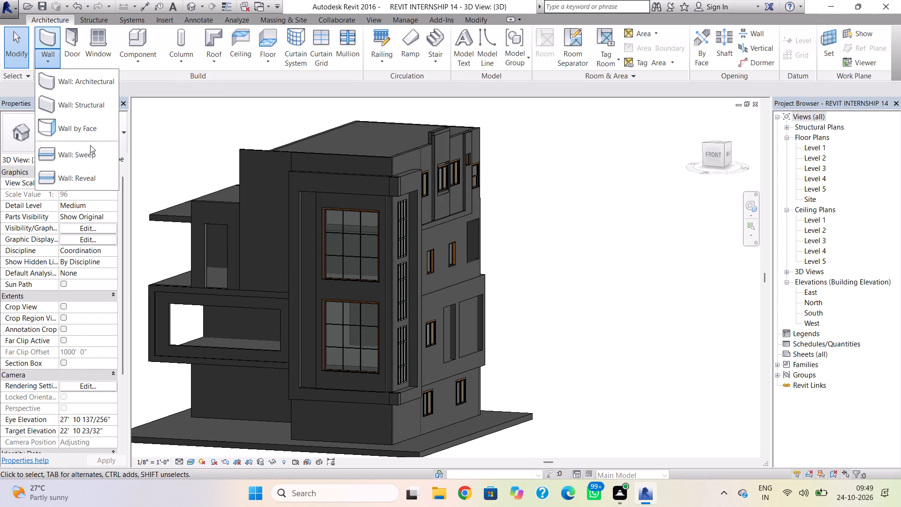
{"action": "left_click", "coordinate": [88, 160]}
{"action": "left_click", "coordinate": [502, 43]}
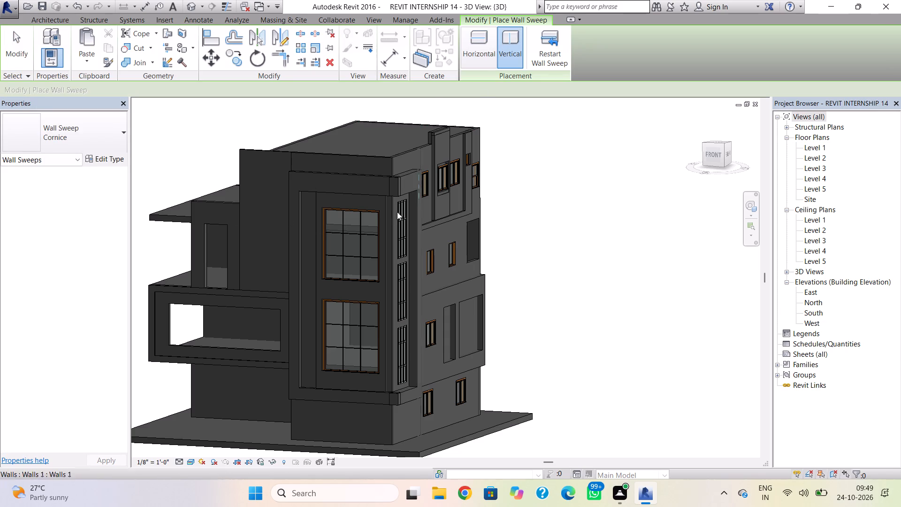
{"action": "scroll", "coordinate": [149, 295], "scroll_direction": "up", "scroll_amount": 3}
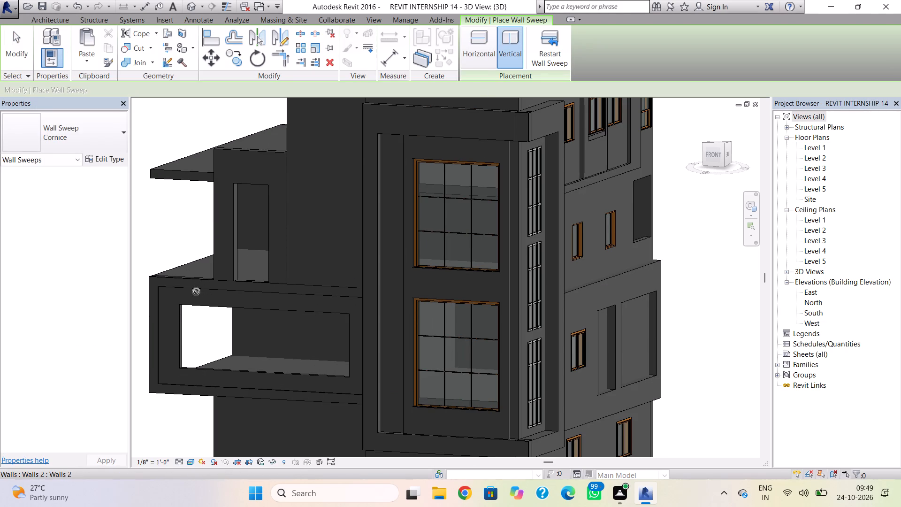
{"action": "right_click_drag", "start_coordinate": [198, 300], "coordinate": [256, 315], "text": "shift"}
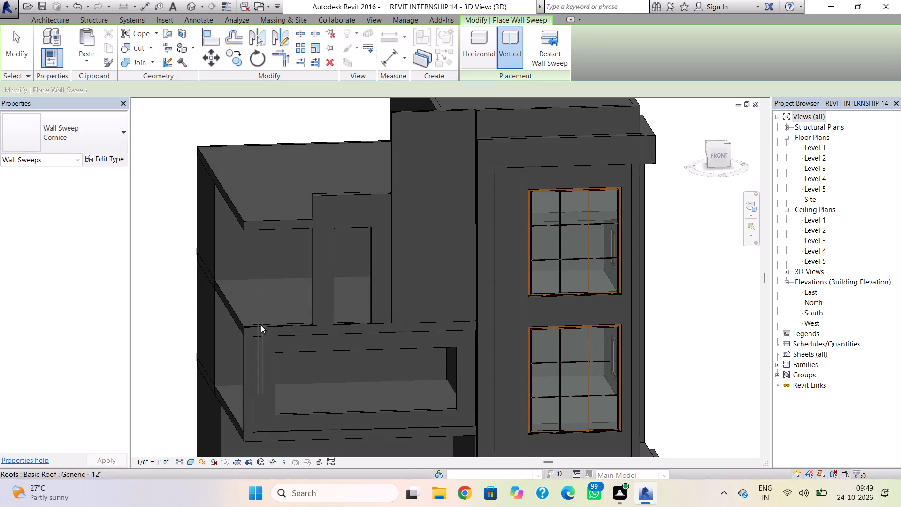
{"action": "left_click", "coordinate": [293, 331]}
{"action": "left_click", "coordinate": [296, 353]}
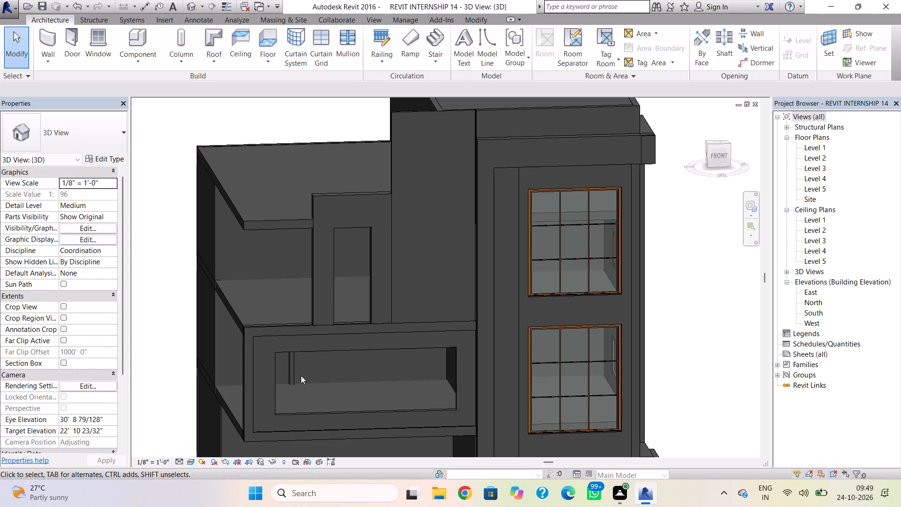
{"action": "key", "text": "Escape"}
{"action": "scroll", "coordinate": [296, 399], "scroll_direction": "up", "scroll_amount": 2}
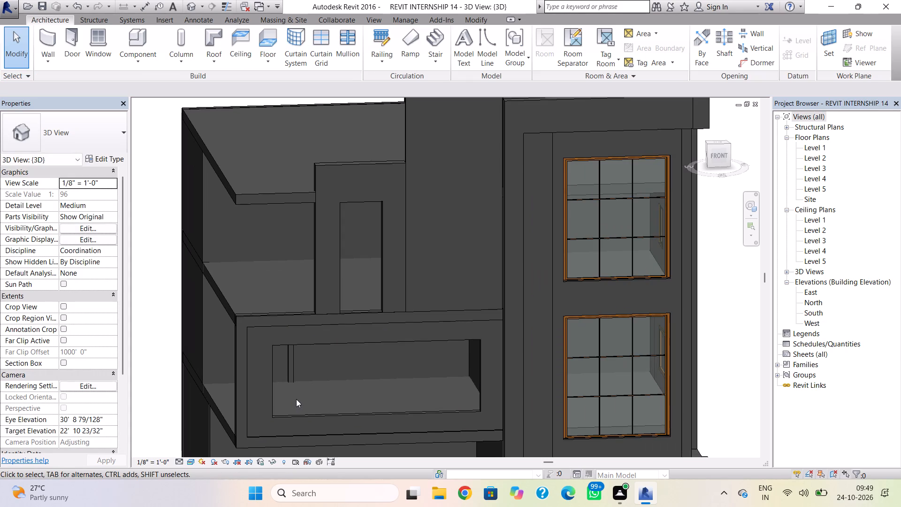
{"action": "scroll", "coordinate": [296, 399], "scroll_direction": "up", "scroll_amount": 2}
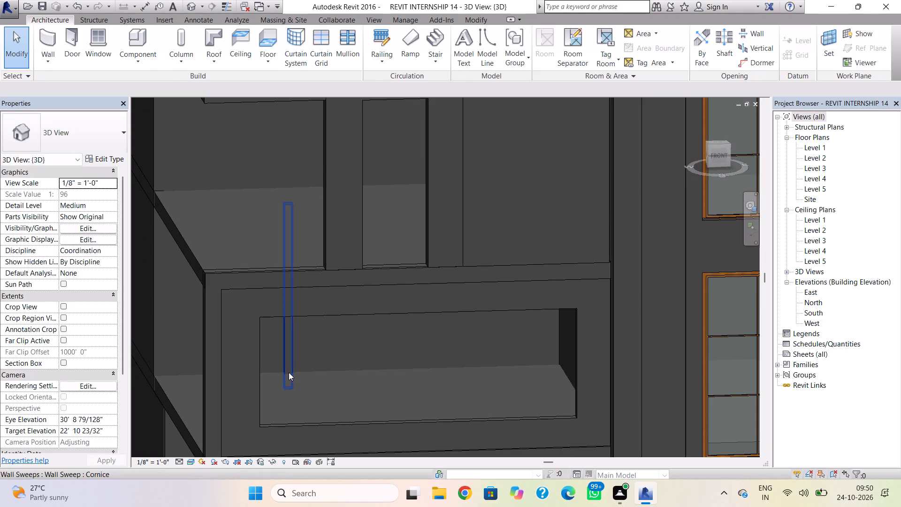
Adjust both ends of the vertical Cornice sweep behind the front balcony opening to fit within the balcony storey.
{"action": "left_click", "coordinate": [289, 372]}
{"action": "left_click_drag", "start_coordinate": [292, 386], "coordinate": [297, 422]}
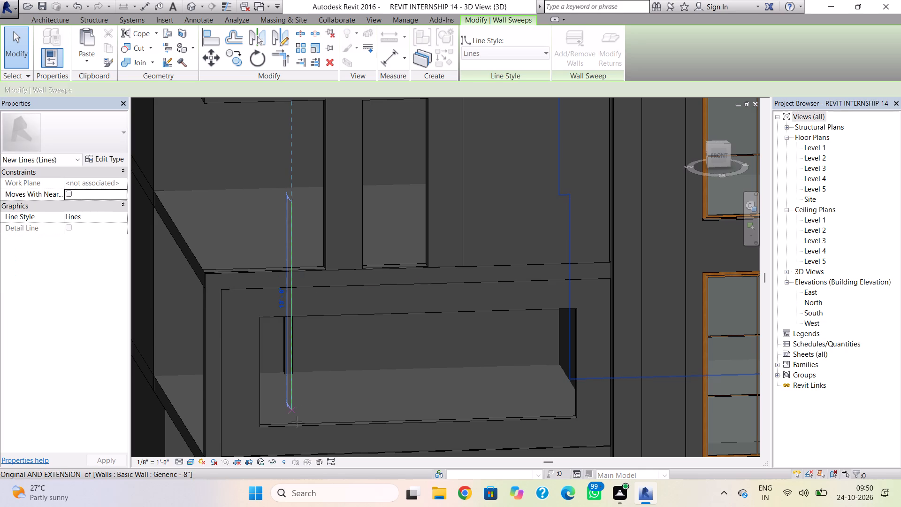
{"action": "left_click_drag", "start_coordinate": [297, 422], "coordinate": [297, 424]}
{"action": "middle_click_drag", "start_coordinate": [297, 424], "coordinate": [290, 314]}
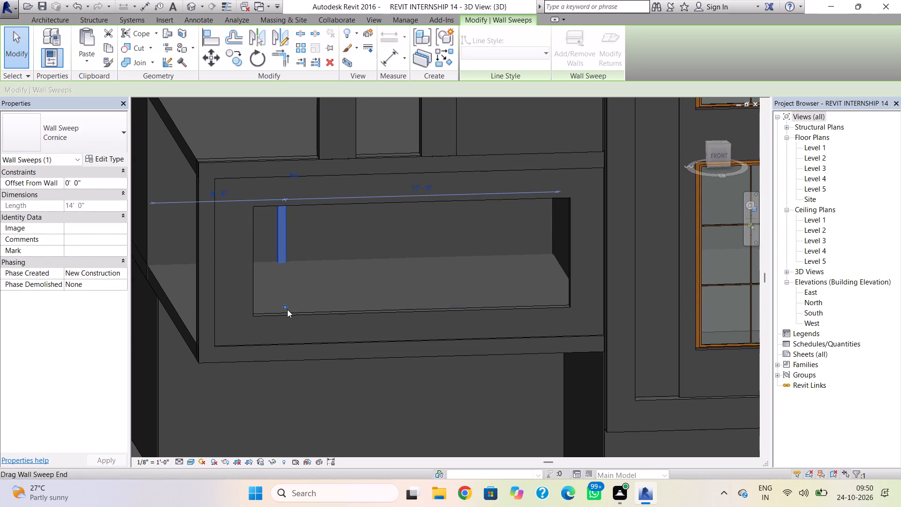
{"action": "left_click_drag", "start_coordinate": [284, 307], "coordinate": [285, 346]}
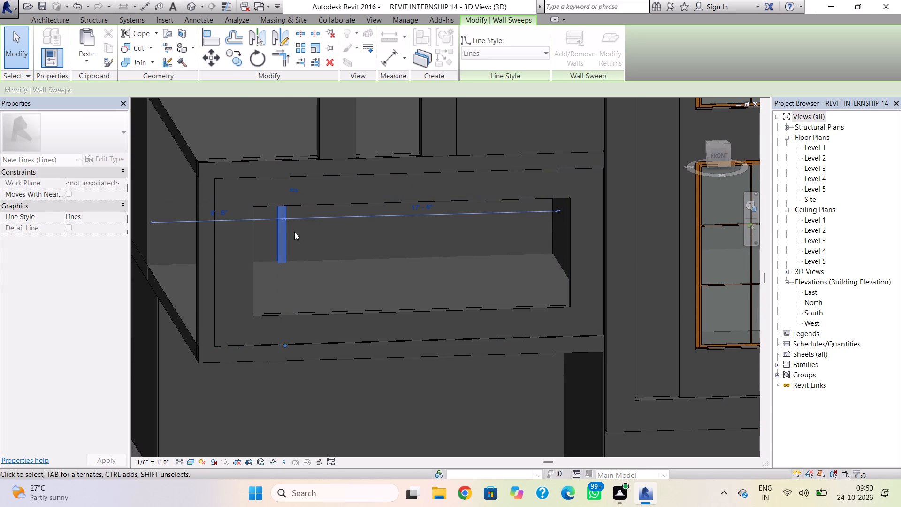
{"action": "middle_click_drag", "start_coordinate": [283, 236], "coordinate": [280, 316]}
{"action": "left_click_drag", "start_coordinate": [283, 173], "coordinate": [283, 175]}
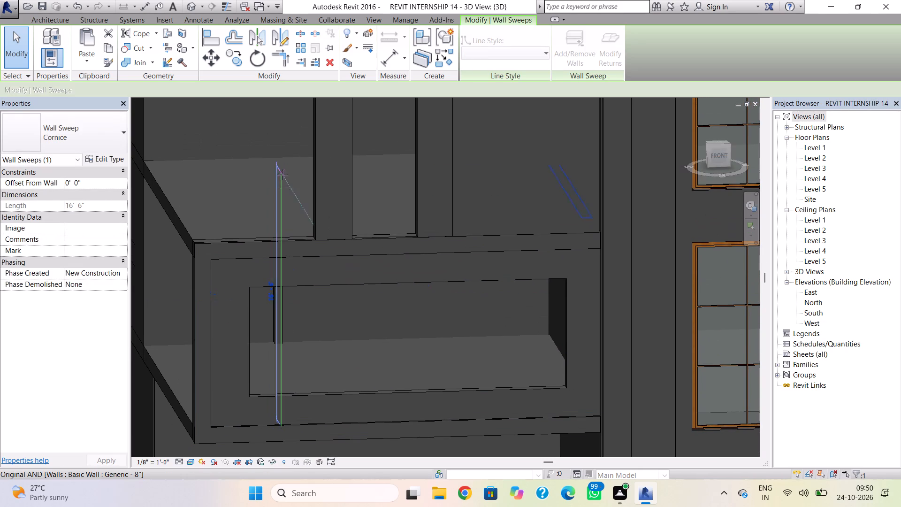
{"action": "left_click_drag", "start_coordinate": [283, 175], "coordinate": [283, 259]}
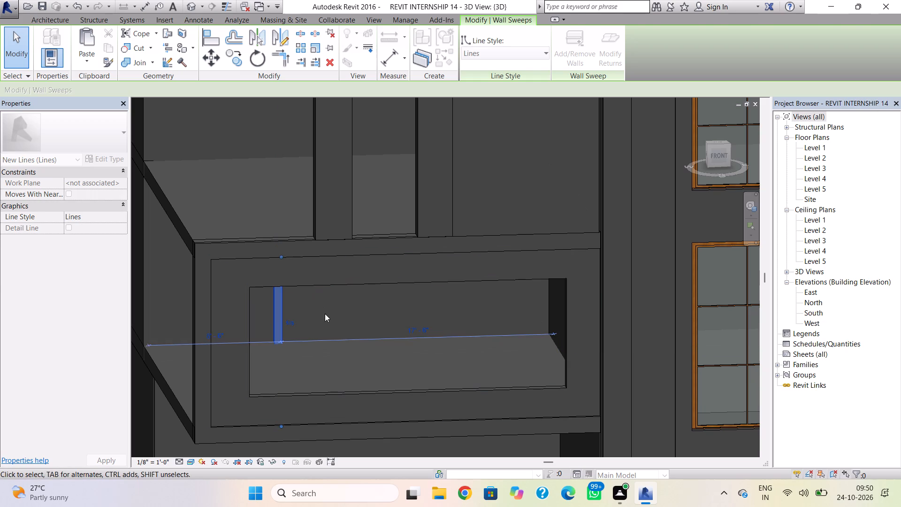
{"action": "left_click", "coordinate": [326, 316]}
Delete the vertical Cornice wall sweep behind the front balcony's framed opening.
{"action": "right_click_drag", "start_coordinate": [276, 354], "coordinate": [350, 359], "text": "shift"}
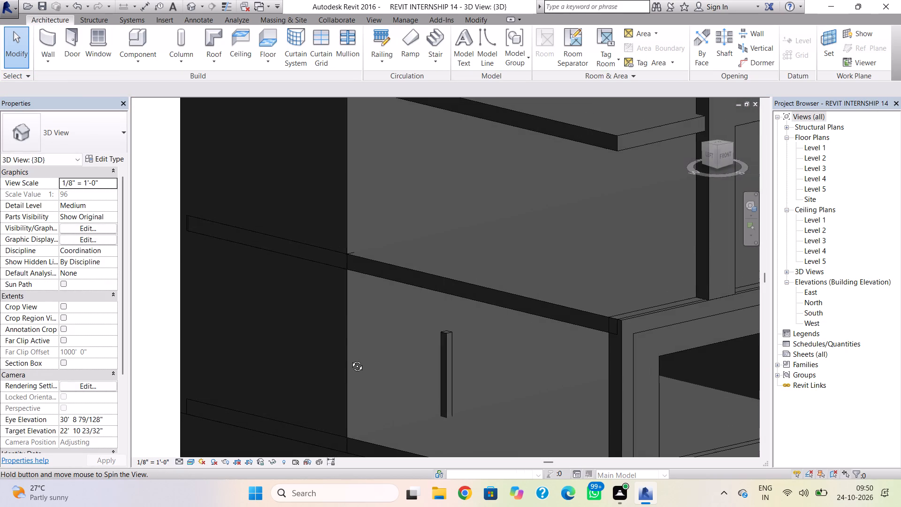
{"action": "right_click_drag", "start_coordinate": [350, 359], "coordinate": [326, 318], "text": "shift"}
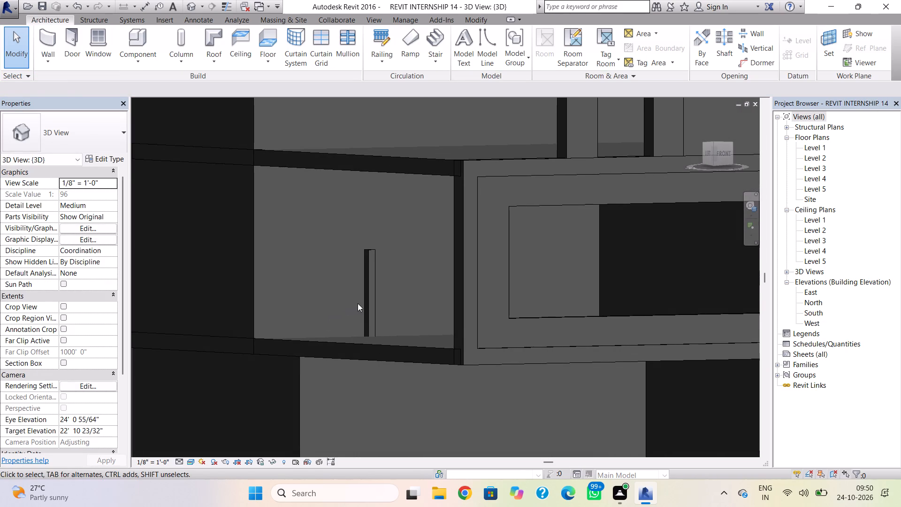
{"action": "left_click", "coordinate": [364, 301]}
{"action": "key", "text": "Delete"}
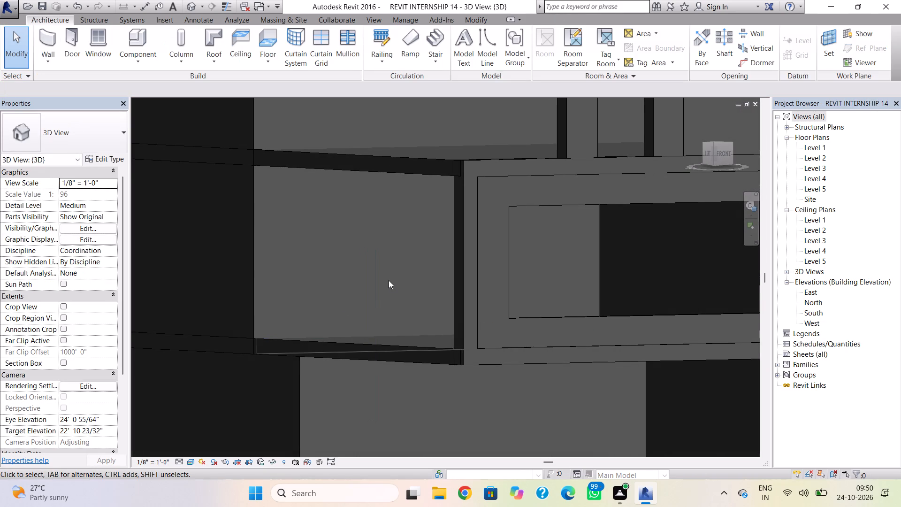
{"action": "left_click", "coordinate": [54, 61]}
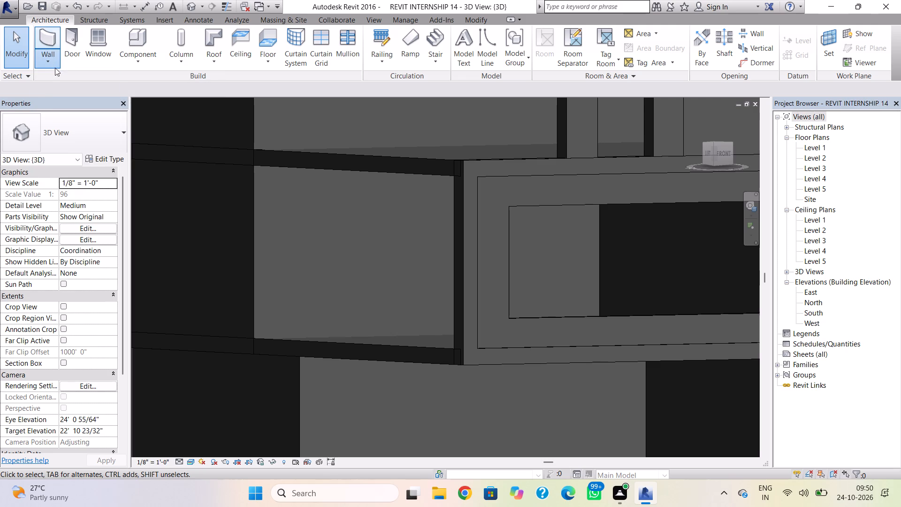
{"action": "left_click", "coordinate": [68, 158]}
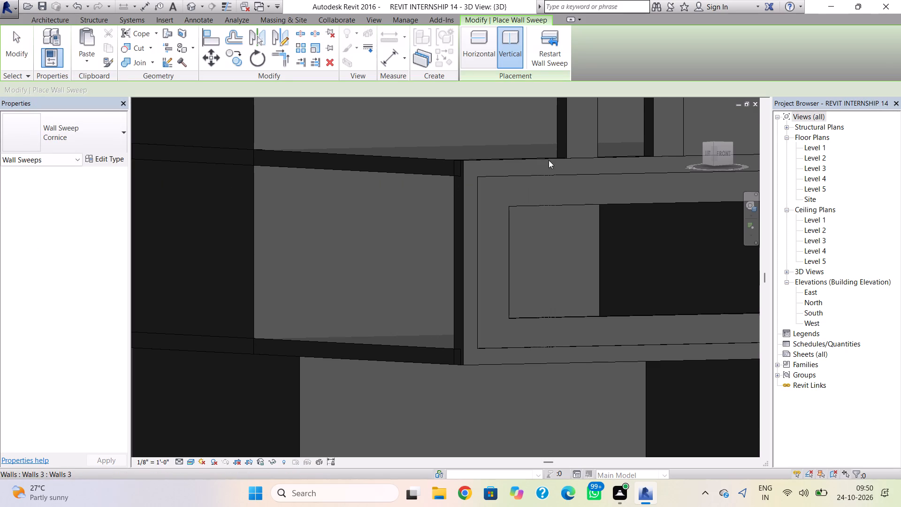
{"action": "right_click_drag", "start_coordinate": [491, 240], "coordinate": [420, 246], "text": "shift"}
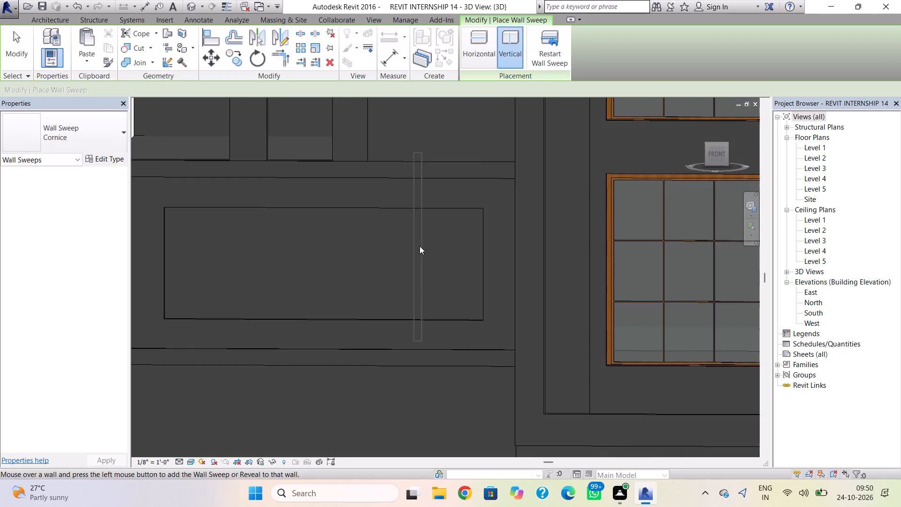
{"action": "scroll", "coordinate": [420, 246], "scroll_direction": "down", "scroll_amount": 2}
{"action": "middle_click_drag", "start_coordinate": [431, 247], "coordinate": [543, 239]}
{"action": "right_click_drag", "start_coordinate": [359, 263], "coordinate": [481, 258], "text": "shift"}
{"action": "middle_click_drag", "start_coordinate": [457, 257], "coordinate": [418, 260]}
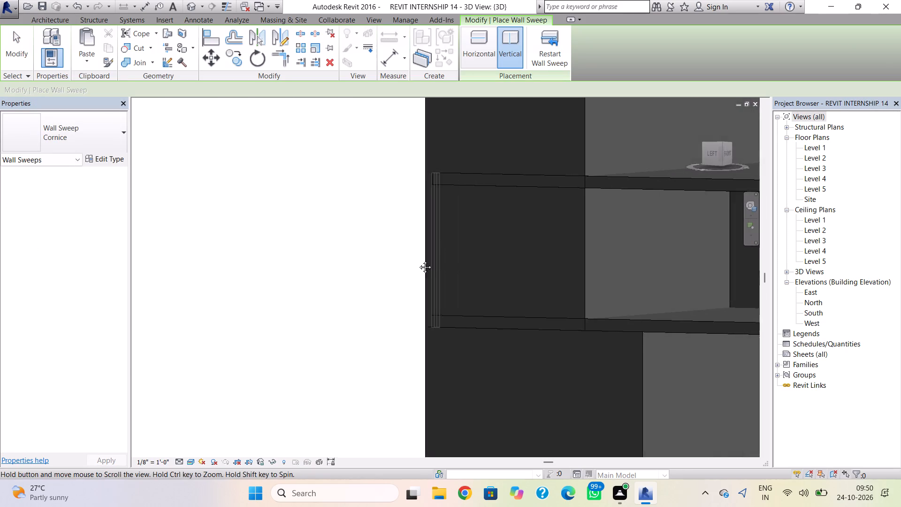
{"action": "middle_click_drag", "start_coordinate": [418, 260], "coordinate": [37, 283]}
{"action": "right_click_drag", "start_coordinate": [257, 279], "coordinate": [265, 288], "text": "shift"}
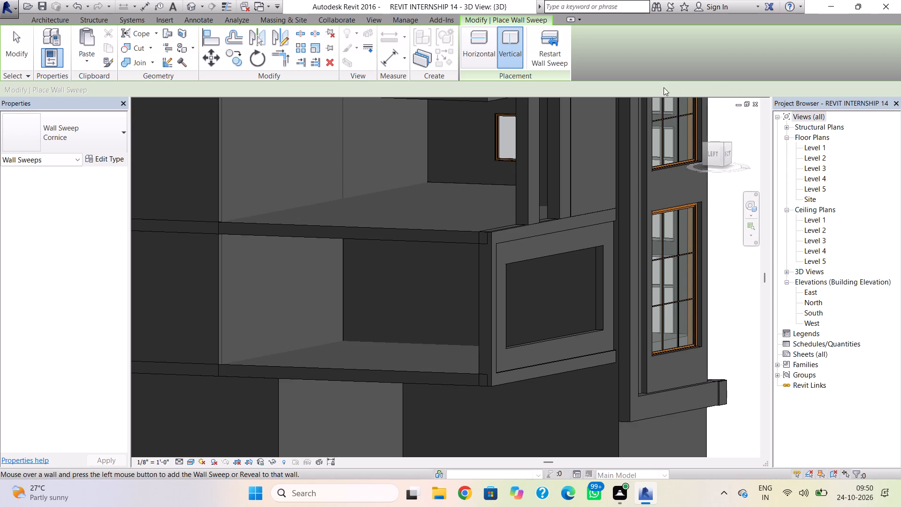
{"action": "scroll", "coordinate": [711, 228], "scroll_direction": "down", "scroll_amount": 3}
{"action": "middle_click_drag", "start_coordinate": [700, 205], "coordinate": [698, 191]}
In the Level 2 floor plan, draw a 9' long Generic - 5" wall just inside the framed balcony wall, starting at its outer corner.
{"action": "double_click", "coordinate": [818, 159]}
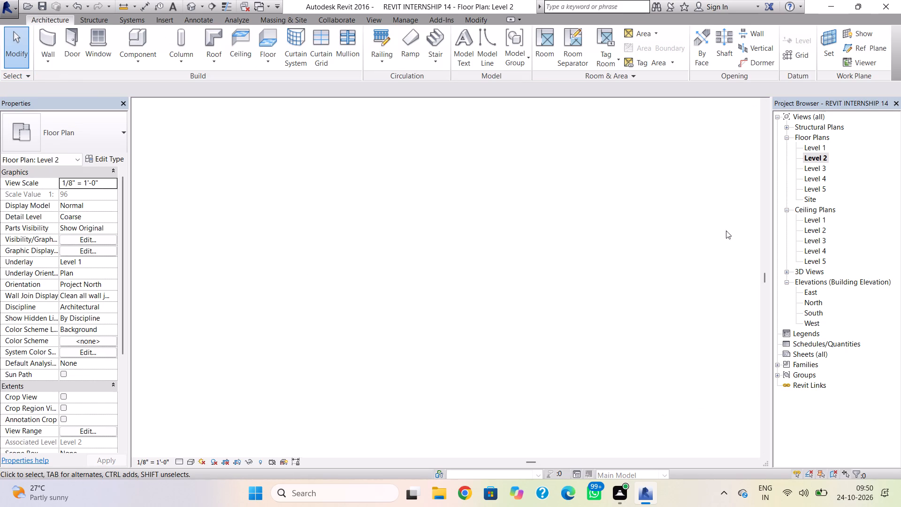
{"action": "scroll", "coordinate": [677, 269], "scroll_direction": "down", "scroll_amount": 4}
{"action": "scroll", "coordinate": [608, 300], "scroll_direction": "down", "scroll_amount": 12}
{"action": "scroll", "coordinate": [522, 326], "scroll_direction": "down", "scroll_amount": 2}
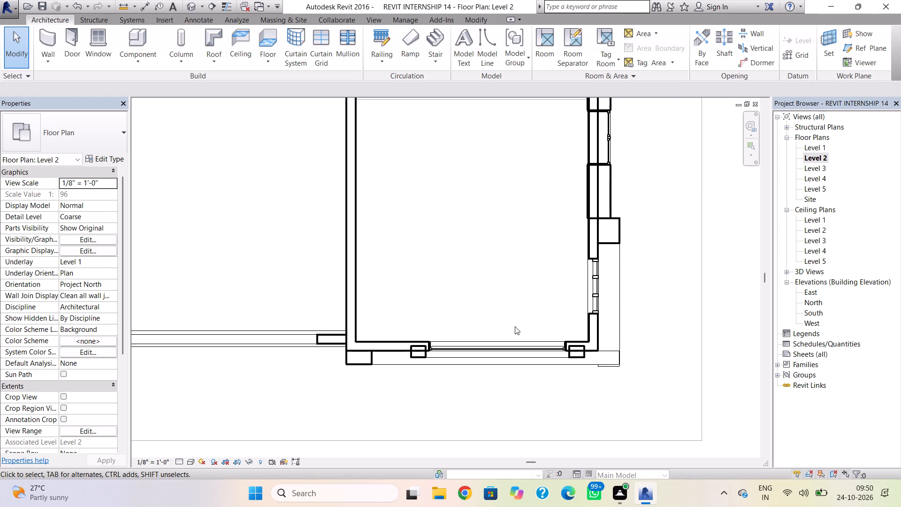
{"action": "scroll", "coordinate": [515, 326], "scroll_direction": "down", "scroll_amount": 2}
{"action": "scroll", "coordinate": [458, 322], "scroll_direction": "down", "scroll_amount": 1}
{"action": "middle_click_drag", "start_coordinate": [458, 322], "coordinate": [519, 330]}
{"action": "scroll", "coordinate": [356, 335], "scroll_direction": "up", "scroll_amount": 5}
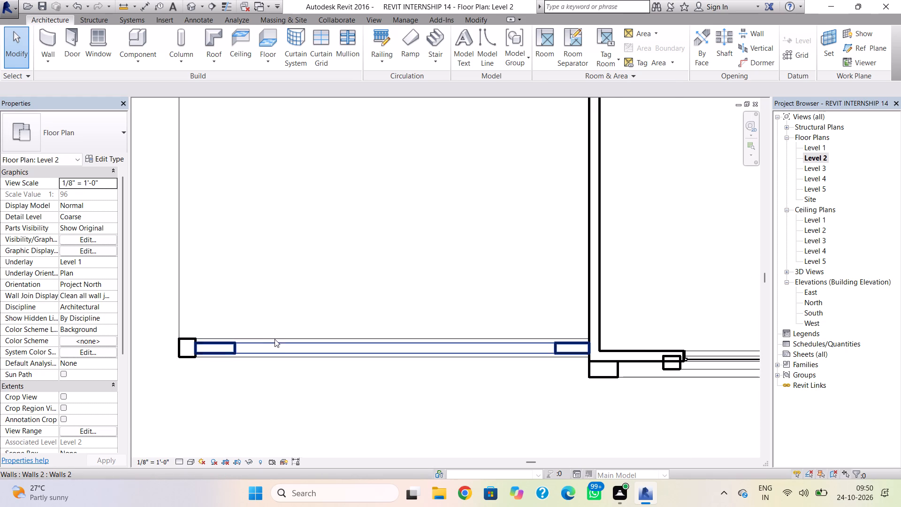
{"action": "scroll", "coordinate": [274, 339], "scroll_direction": "up", "scroll_amount": 3}
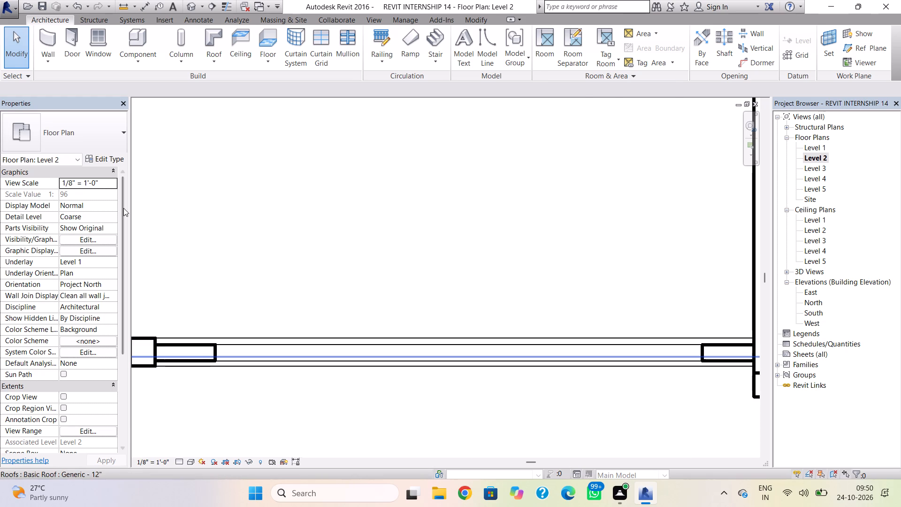
{"action": "left_click", "coordinate": [54, 48]}
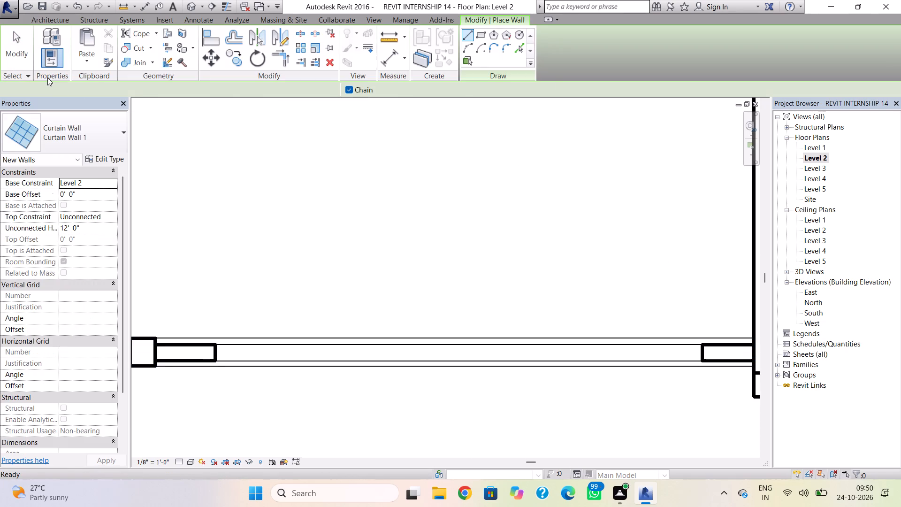
{"action": "left_click", "coordinate": [58, 138]}
{"action": "scroll", "coordinate": [61, 158], "scroll_direction": "up", "scroll_amount": 9}
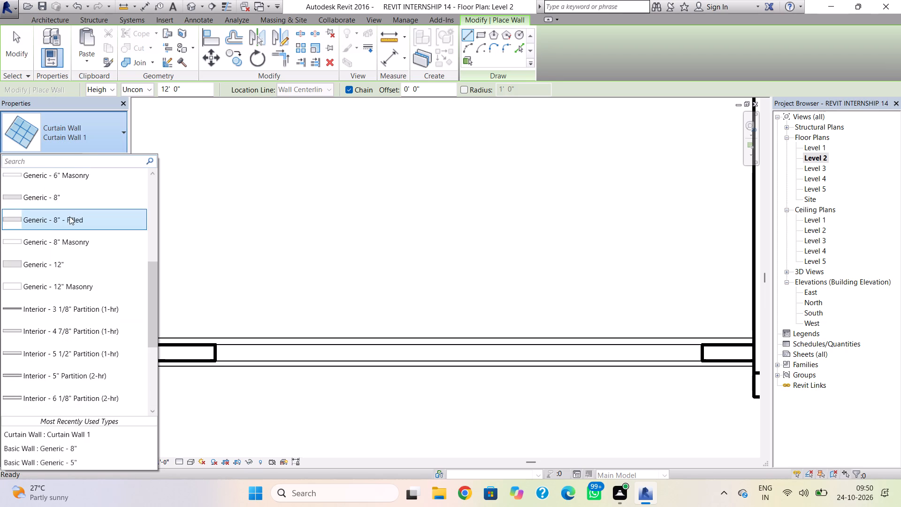
{"action": "scroll", "coordinate": [69, 216], "scroll_direction": "up", "scroll_amount": 3}
{"action": "left_click", "coordinate": [76, 221]}
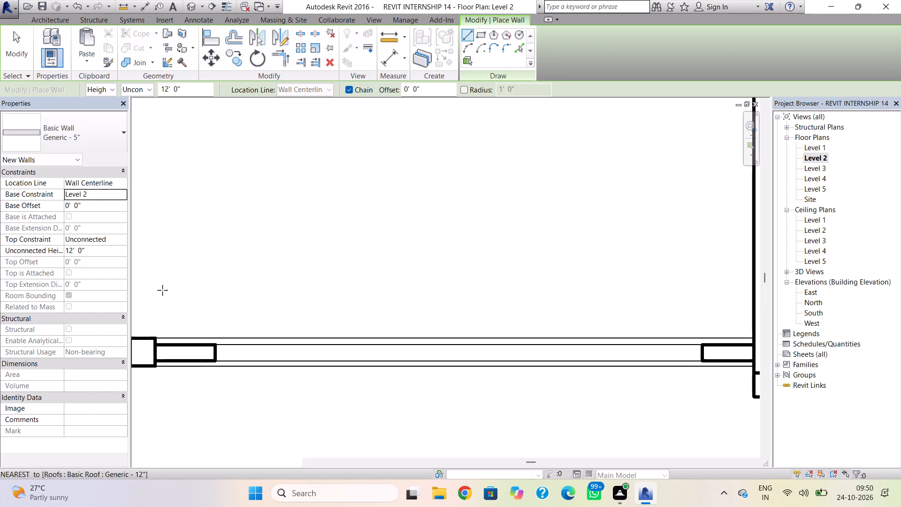
{"action": "middle_click_drag", "start_coordinate": [164, 343], "coordinate": [252, 337]}
{"action": "scroll", "coordinate": [179, 345], "scroll_direction": "down", "scroll_amount": 1}
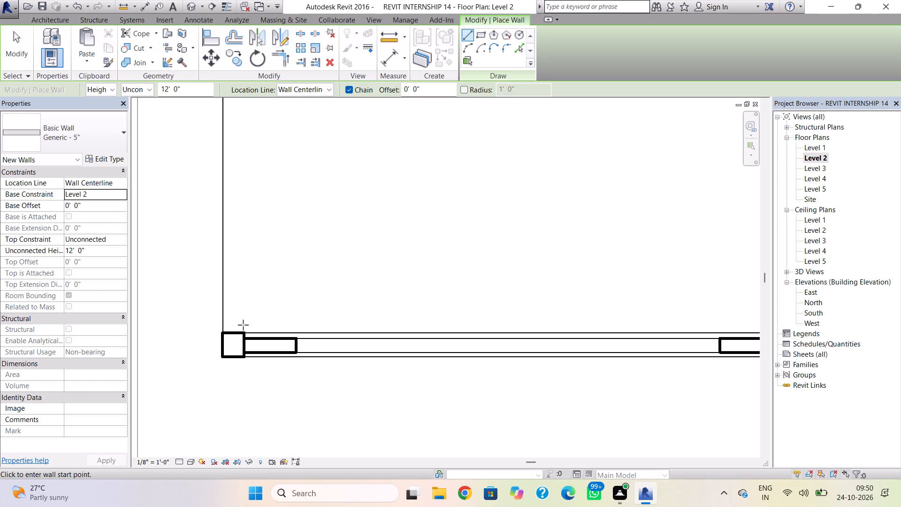
{"action": "left_click", "coordinate": [226, 327]}
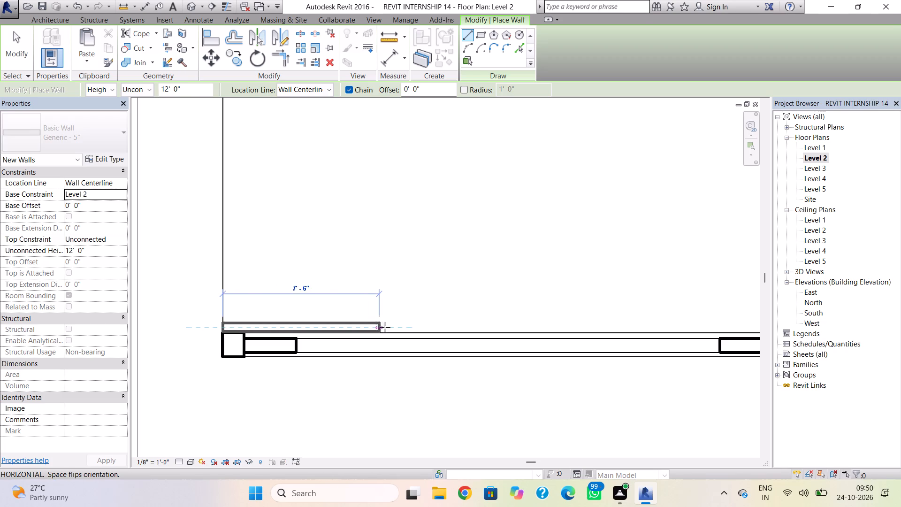
{"action": "left_click", "coordinate": [409, 327]}
{"action": "key", "text": "Escape"}
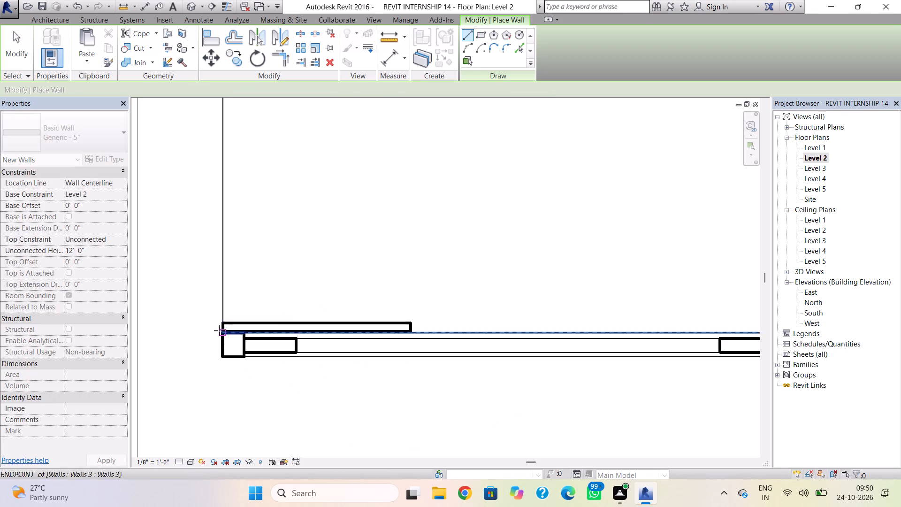
Return to the 3D view and open the new Generic - 5" wall's profile for editing.
{"action": "left_click", "coordinate": [190, 6]}
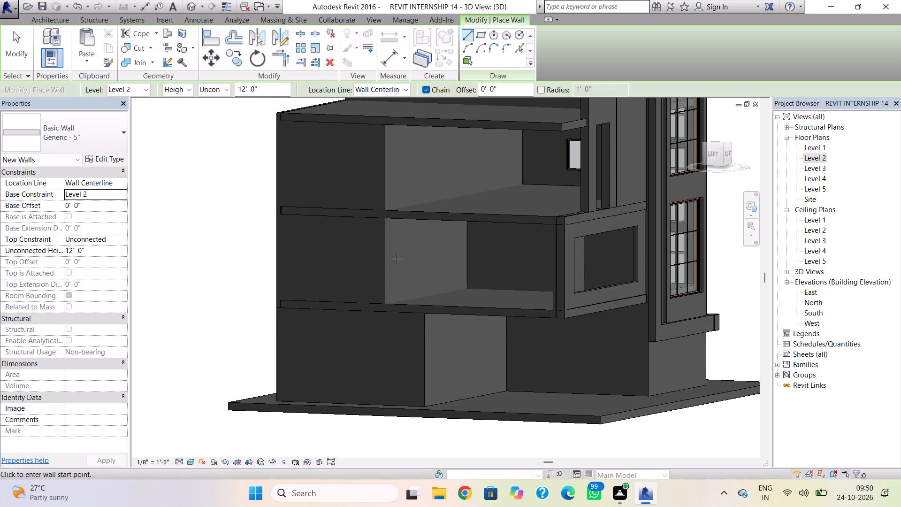
{"action": "right_click_drag", "start_coordinate": [479, 286], "coordinate": [396, 280], "text": "shift"}
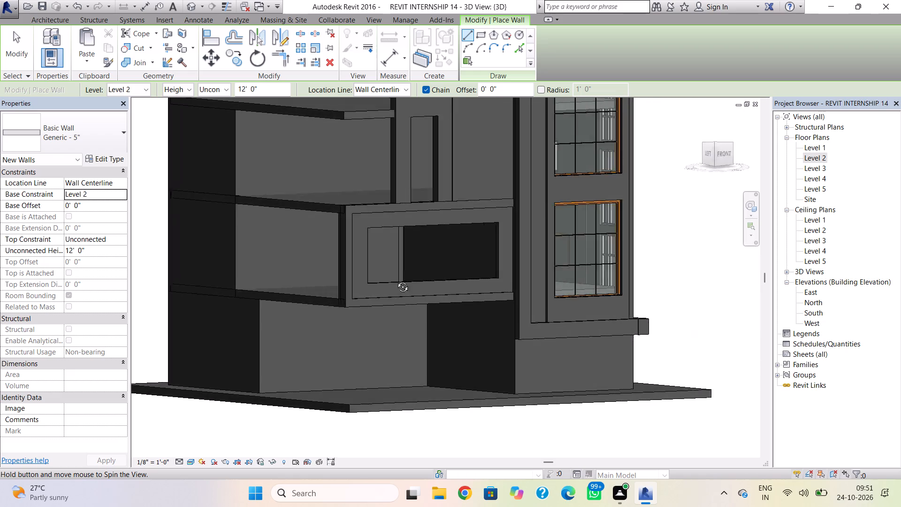
{"action": "right_click_drag", "start_coordinate": [396, 280], "coordinate": [347, 278], "text": "shift"}
{"action": "key", "text": "Escape"}
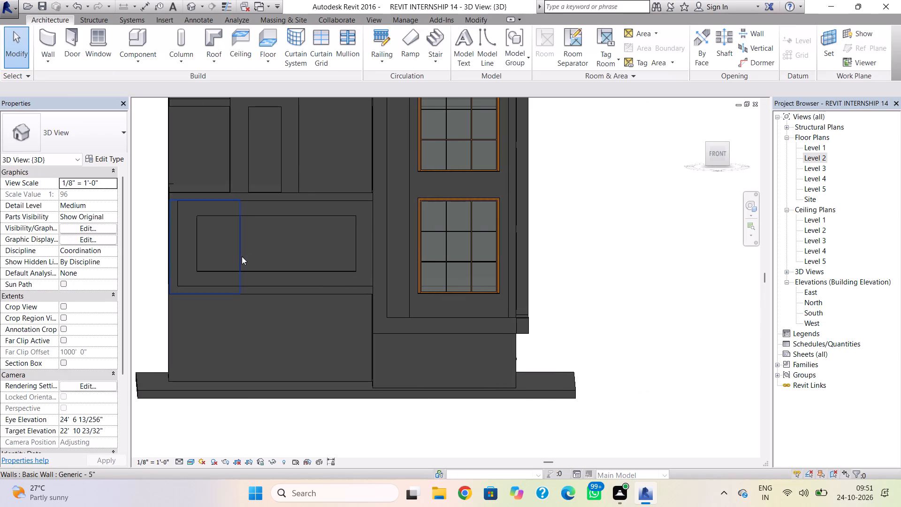
{"action": "left_click", "coordinate": [240, 256]}
{"action": "right_click_drag", "start_coordinate": [183, 283], "coordinate": [349, 294], "text": "shift"}
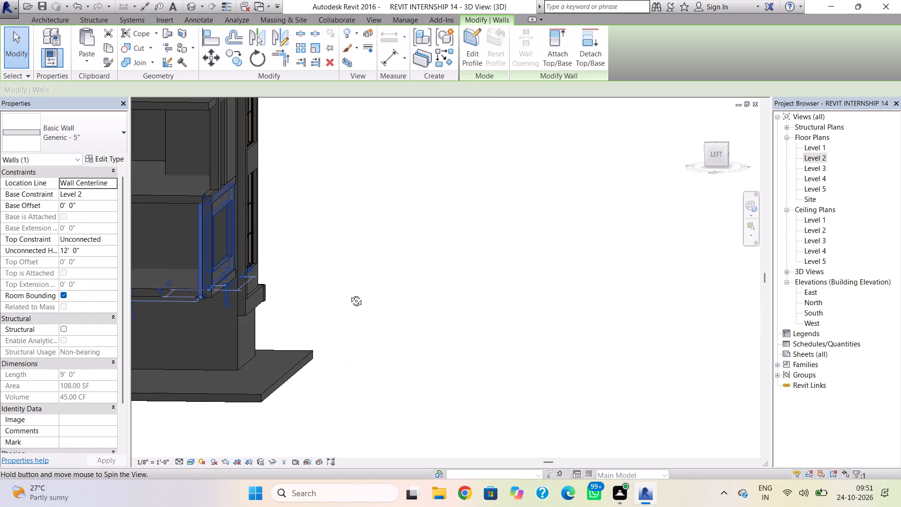
{"action": "right_click_drag", "start_coordinate": [349, 294], "coordinate": [199, 265], "text": "shift"}
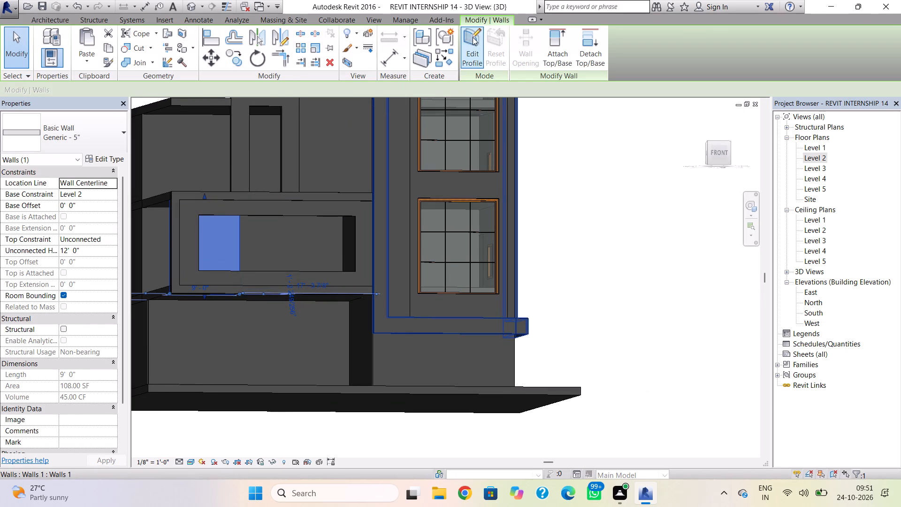
{"action": "left_click", "coordinate": [473, 37]}
{"action": "right_click_drag", "start_coordinate": [368, 244], "coordinate": [345, 255], "text": "shift"}
{"action": "middle_click_drag", "start_coordinate": [218, 287], "coordinate": [298, 313]}
{"action": "scroll", "coordinate": [296, 319], "scroll_direction": "up", "scroll_amount": 5}
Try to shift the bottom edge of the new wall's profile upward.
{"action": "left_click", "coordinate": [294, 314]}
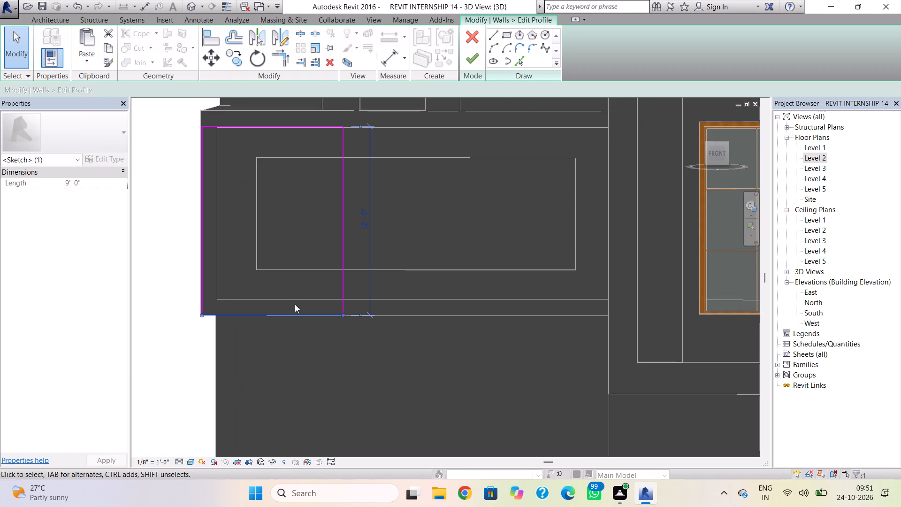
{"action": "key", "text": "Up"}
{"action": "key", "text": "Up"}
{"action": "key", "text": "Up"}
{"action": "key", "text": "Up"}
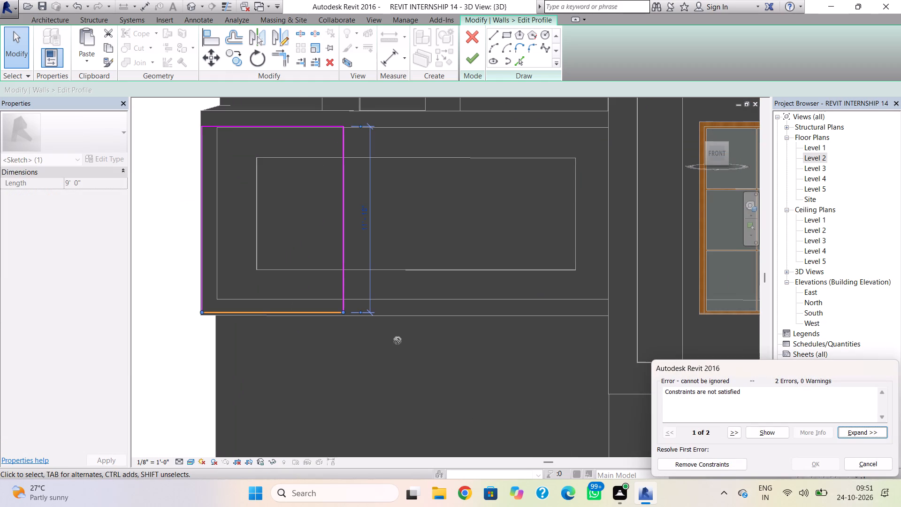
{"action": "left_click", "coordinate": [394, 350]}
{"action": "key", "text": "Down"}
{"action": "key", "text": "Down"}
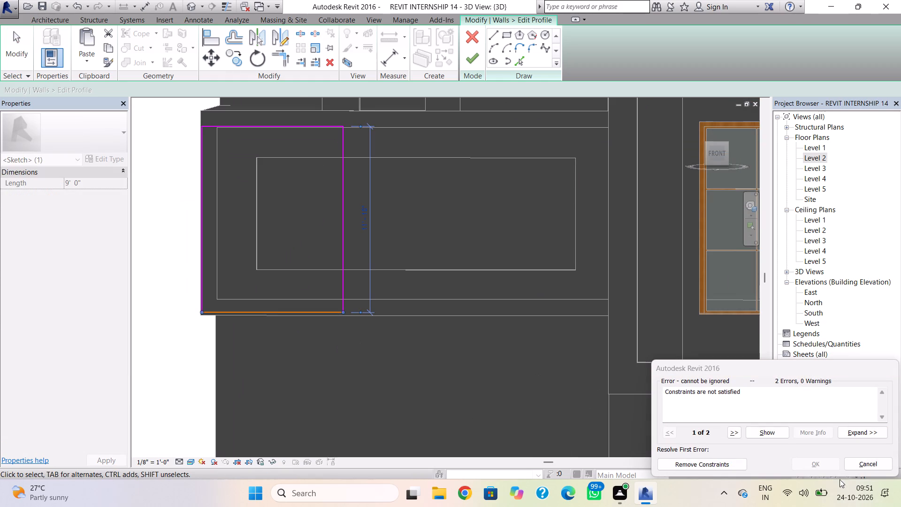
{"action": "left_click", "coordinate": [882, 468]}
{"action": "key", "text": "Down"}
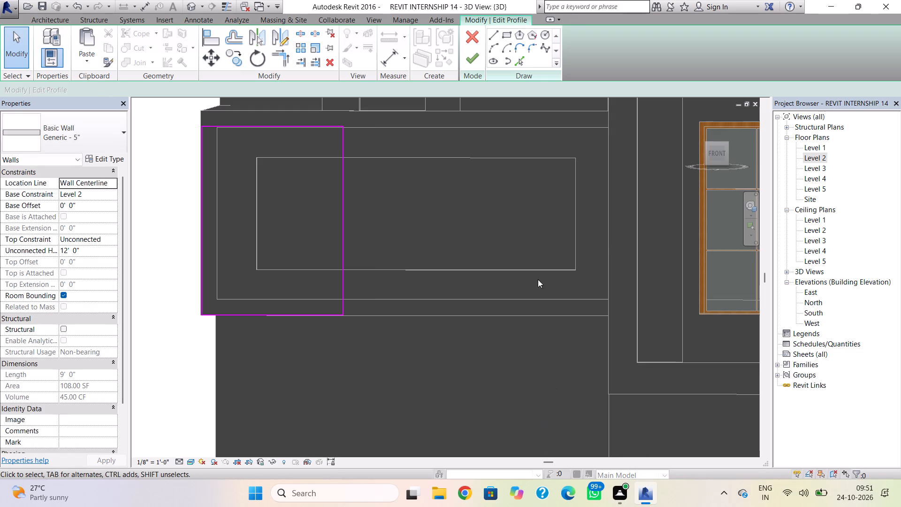
Sketch two tall vertical slot rectangles, about 9' 10" high, inside the new wall's profile, leaving a gap between them.
{"action": "left_click", "coordinate": [508, 36]}
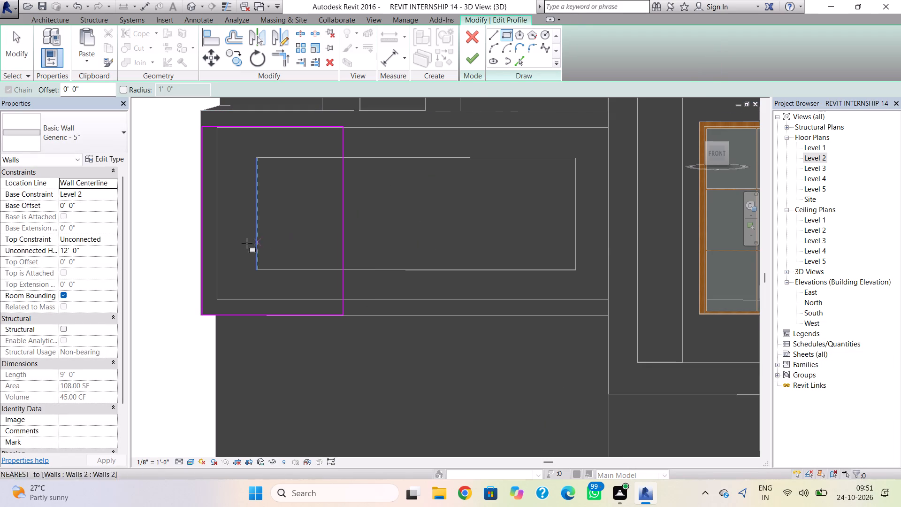
{"action": "left_click", "coordinate": [264, 144]}
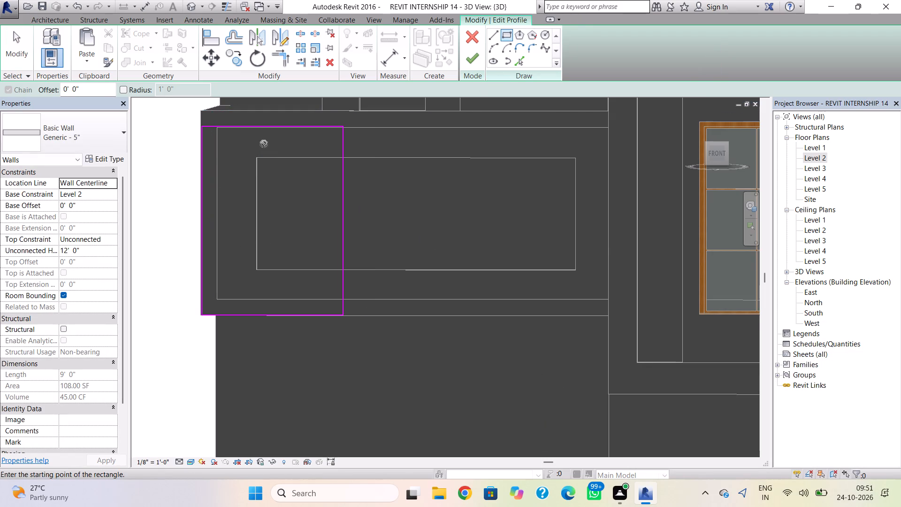
{"action": "left_click", "coordinate": [289, 301]}
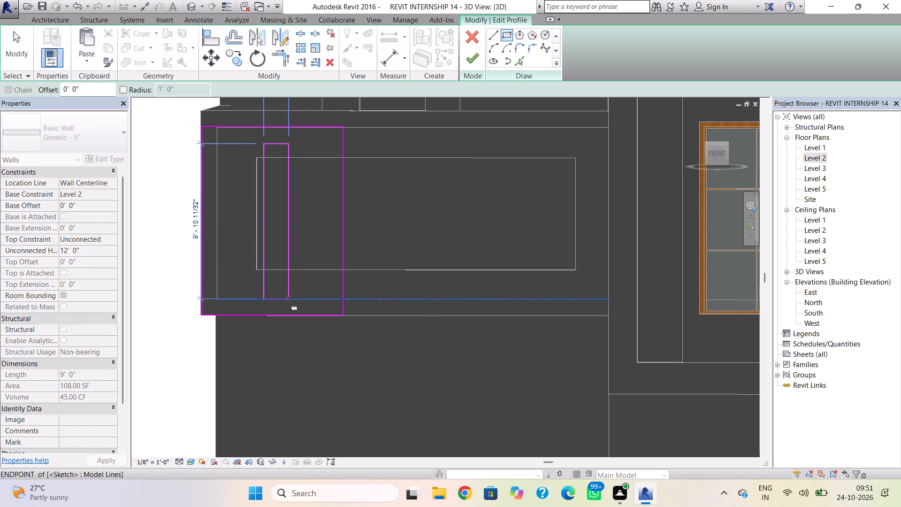
{"action": "left_click", "coordinate": [311, 145]}
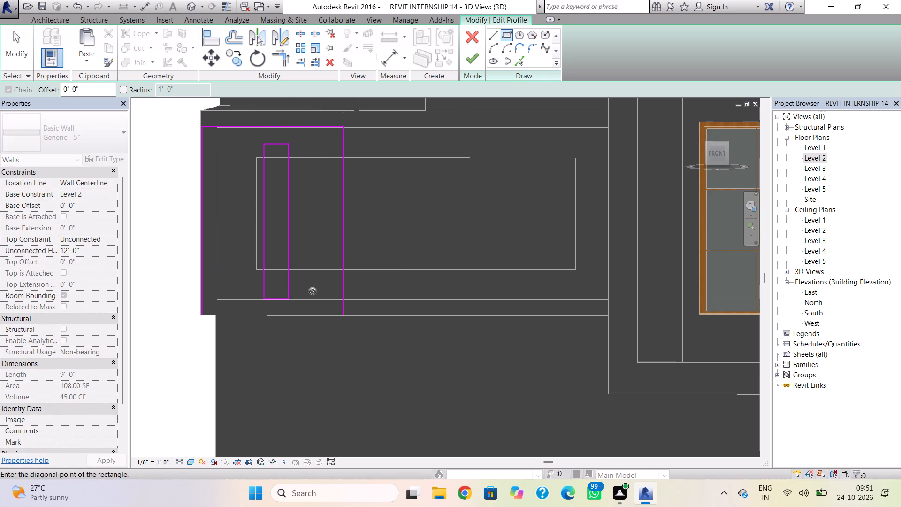
{"action": "left_click", "coordinate": [324, 301]}
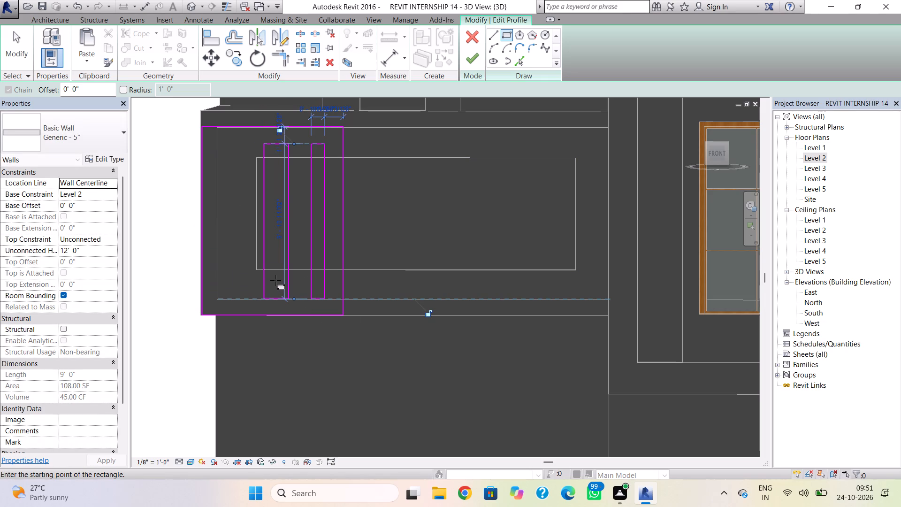
{"action": "key", "text": "Escape"}
{"action": "key", "text": "Escape"}
Narrow the first slot to roughly the second slot's width by shifting its inner edge toward the wall's outer end.
{"action": "left_click", "coordinate": [289, 281]}
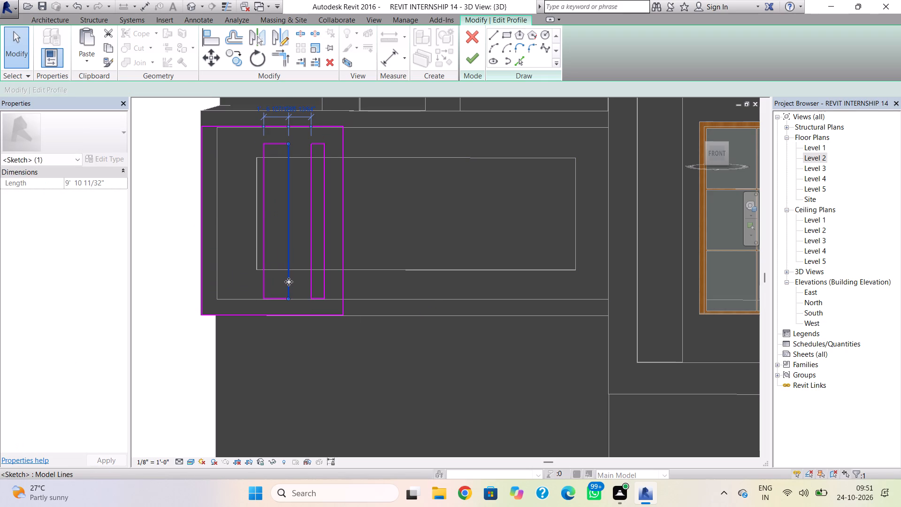
{"action": "key", "text": "Left"}
{"action": "key", "text": "Left"}
{"action": "key", "text": "Left"}
{"action": "key", "text": "Left"}
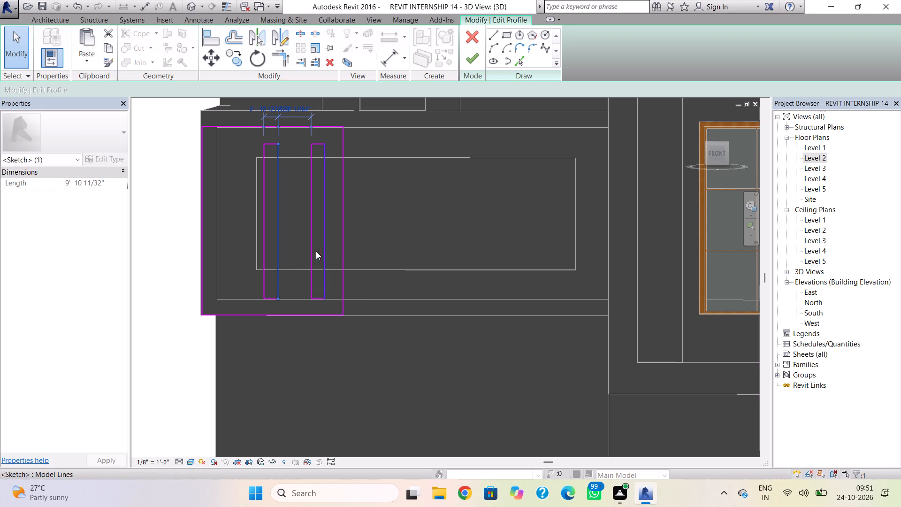
Sketch a third vertical slot of the same height, about midway between the two existing slots.
{"action": "left_click", "coordinate": [502, 36]}
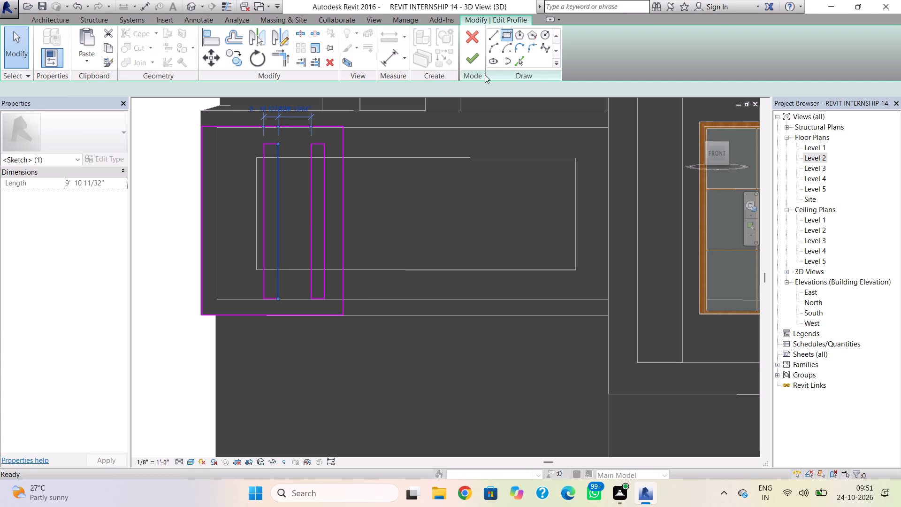
{"action": "left_click", "coordinate": [288, 146]}
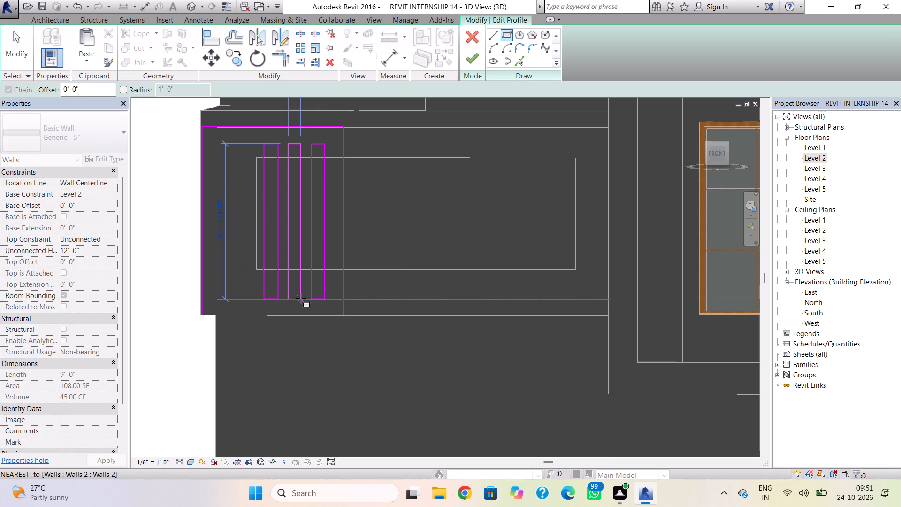
{"action": "left_click", "coordinate": [301, 298]}
{"action": "key", "text": "Left"}
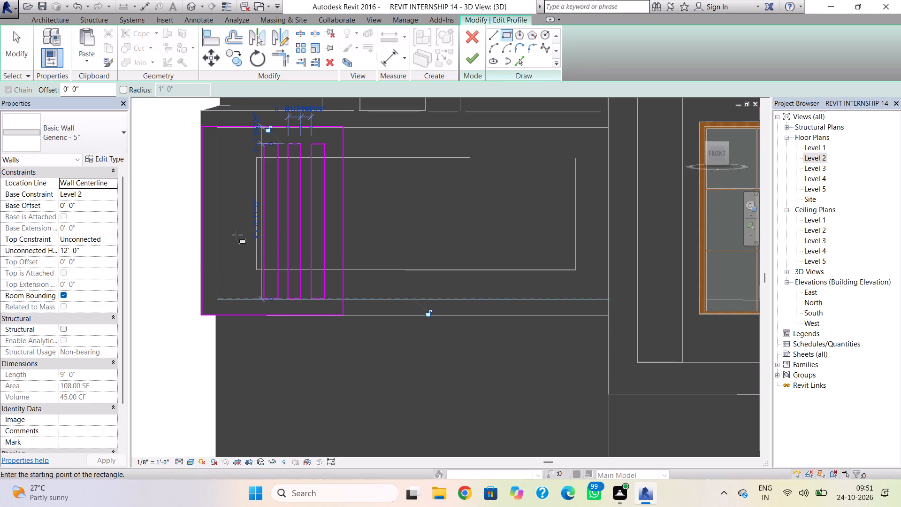
{"action": "key", "text": "Escape"}
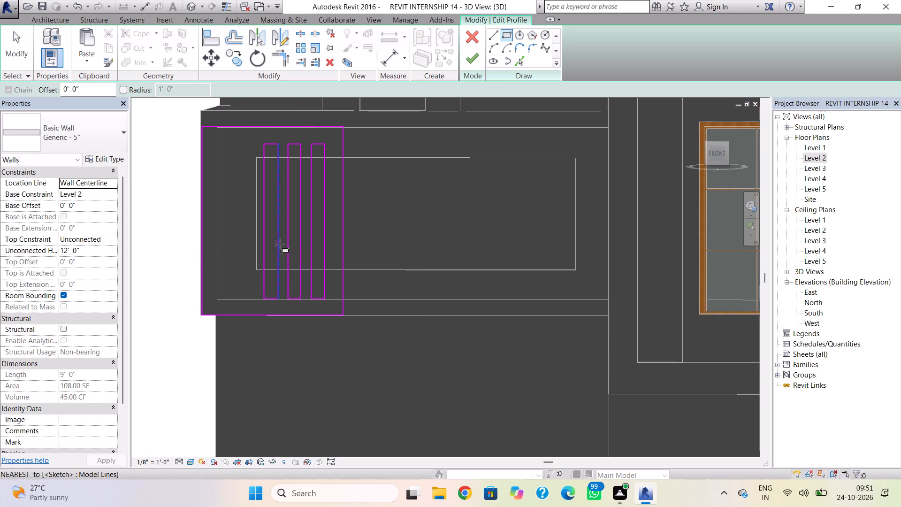
{"action": "left_click", "coordinate": [280, 244]}
{"action": "key", "text": "Escape"}
{"action": "key", "text": "Escape"}
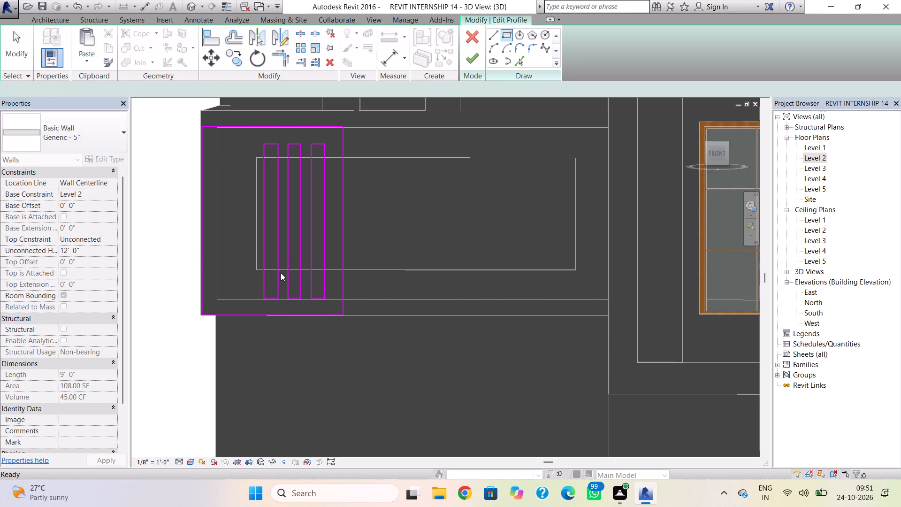
Nudge the slot edges toward the wall's outer end, slightly narrowing the first slot and shifting the other two over.
{"action": "left_click", "coordinate": [281, 273]}
{"action": "key", "text": "Left"}
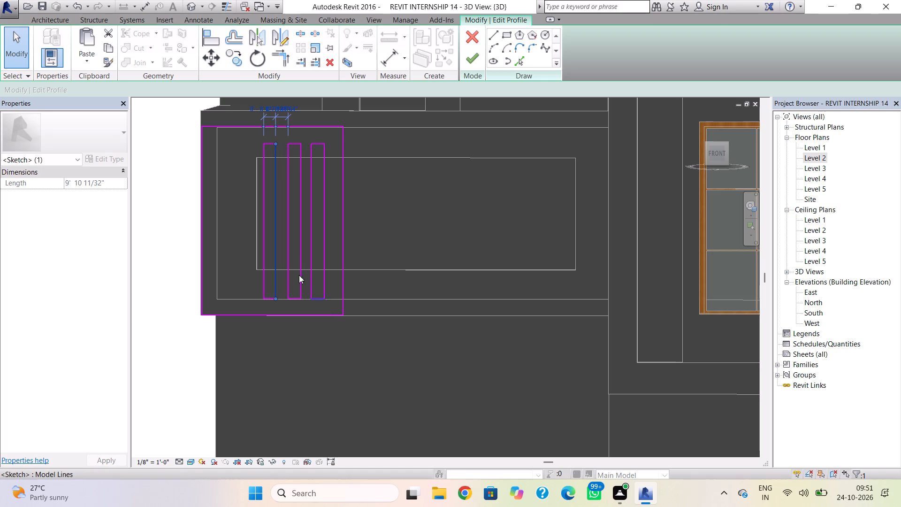
{"action": "left_click", "coordinate": [288, 254]}
{"action": "key", "text": "Left"}
{"action": "left_click", "coordinate": [305, 255]}
{"action": "key", "text": "Left"}
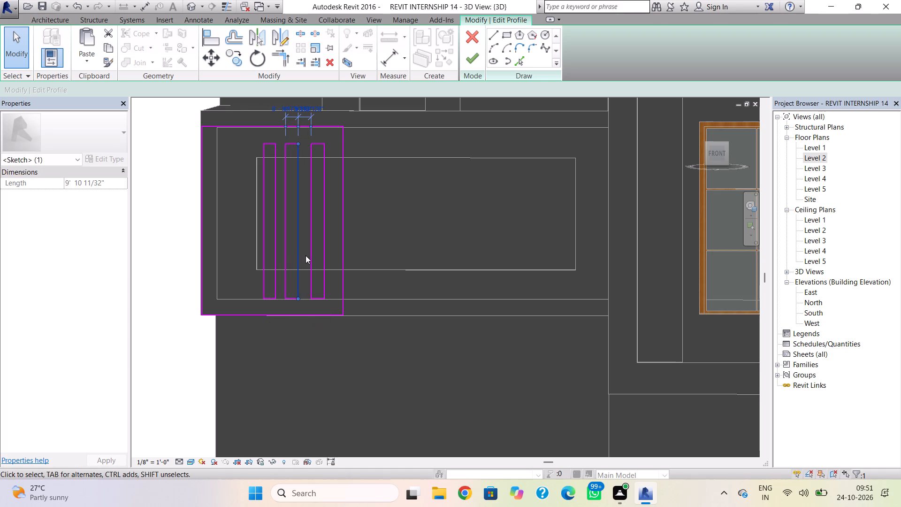
{"action": "left_click", "coordinate": [307, 254]}
{"action": "key", "text": "Left"}
{"action": "left_click", "coordinate": [324, 253]}
{"action": "key", "text": "Left"}
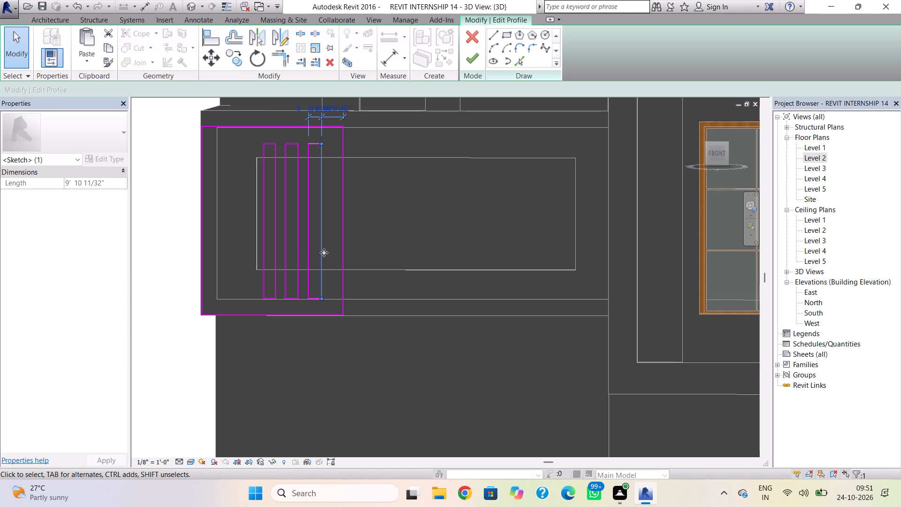
{"action": "left_click", "coordinate": [391, 248]}
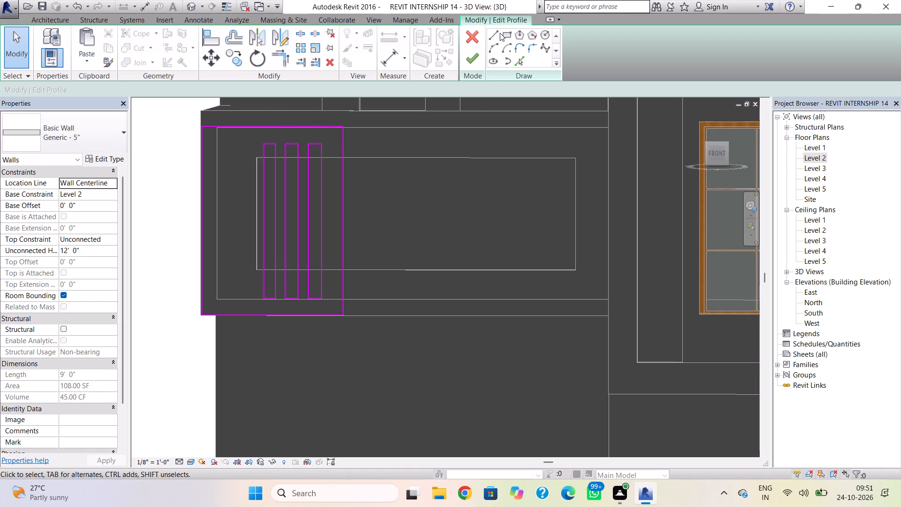
Sketch a fourth, narrower slot of equal height near the profile's inner end and widen it slightly toward the third slot.
{"action": "left_click", "coordinate": [500, 39]}
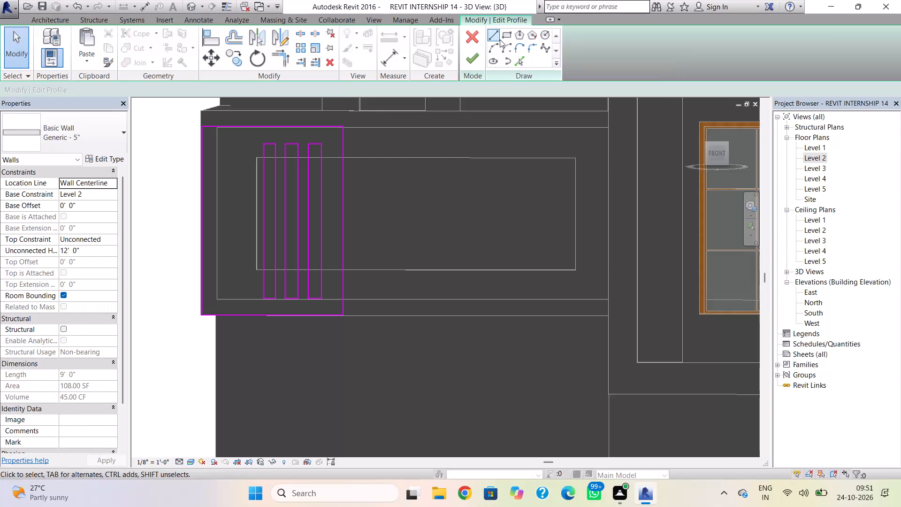
{"action": "left_click", "coordinate": [504, 39]}
{"action": "left_click", "coordinate": [330, 145]}
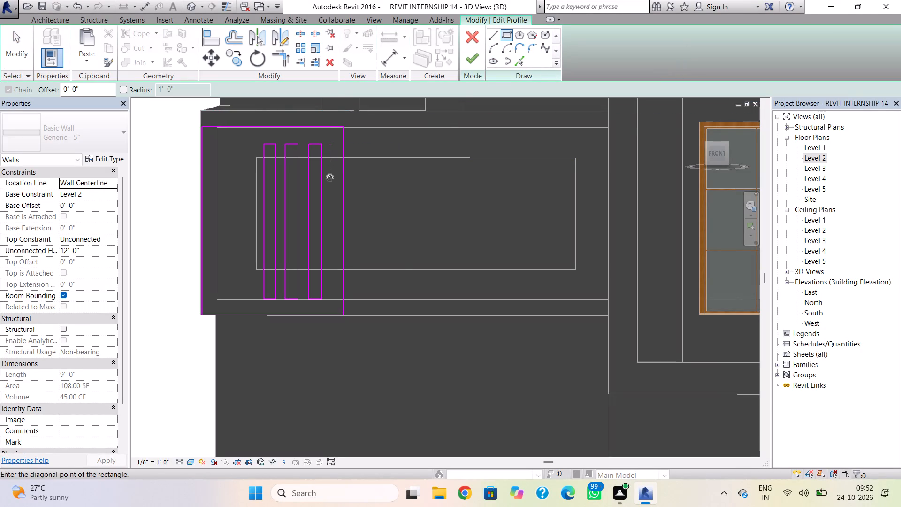
{"action": "left_click", "coordinate": [338, 296]}
{"action": "key", "text": "Escape"}
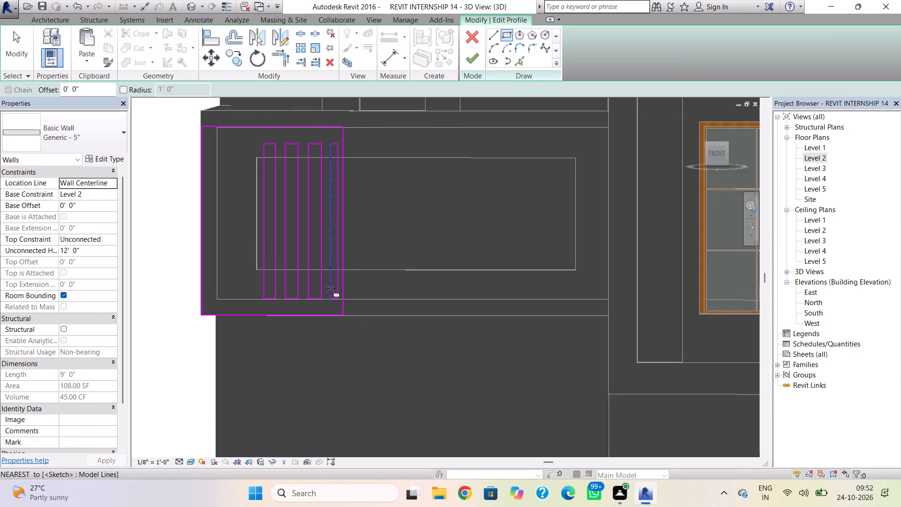
{"action": "key", "text": "Escape"}
{"action": "scroll", "coordinate": [330, 285], "scroll_direction": "up", "scroll_amount": 4}
{"action": "left_click", "coordinate": [330, 285]}
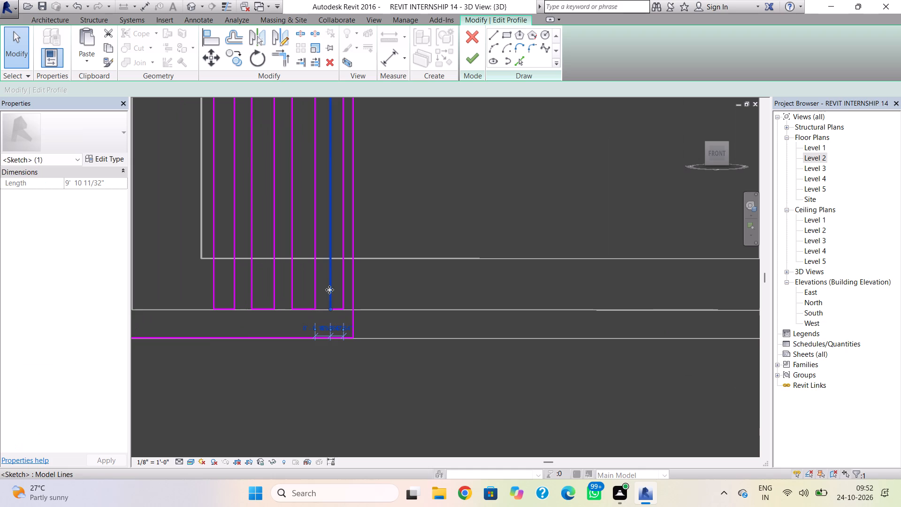
{"action": "key", "text": "Left"}
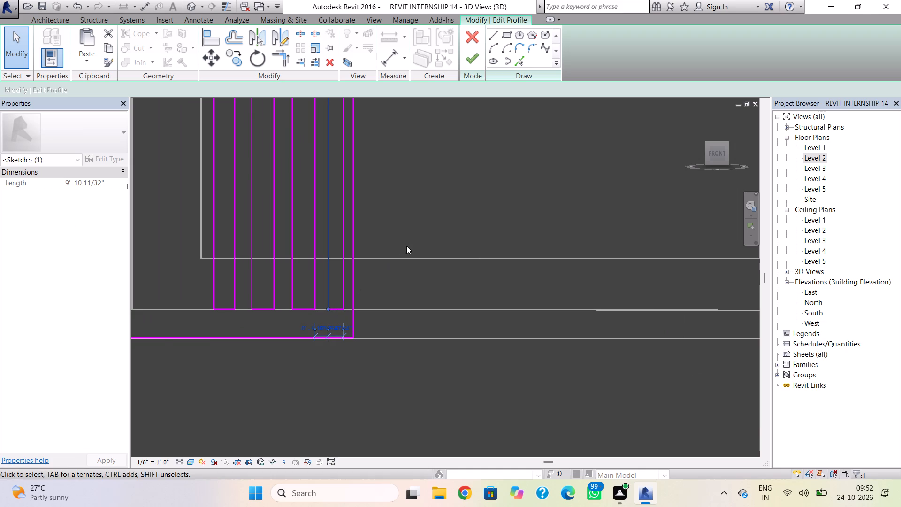
Finish the wall's profile edit and inspect the slotted wall through the balcony opening from an angle.
{"action": "scroll", "coordinate": [409, 241], "scroll_direction": "down", "scroll_amount": 2}
{"action": "left_click", "coordinate": [474, 60]}
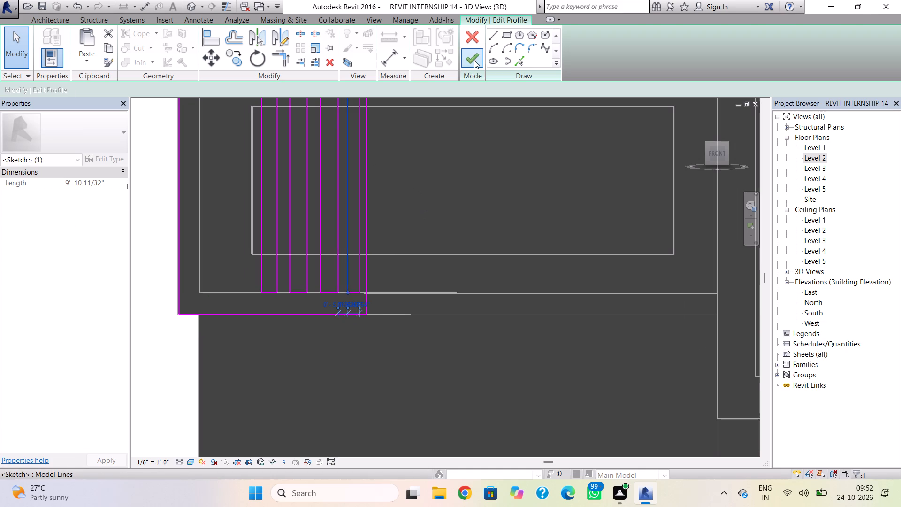
{"action": "left_click", "coordinate": [420, 215]}
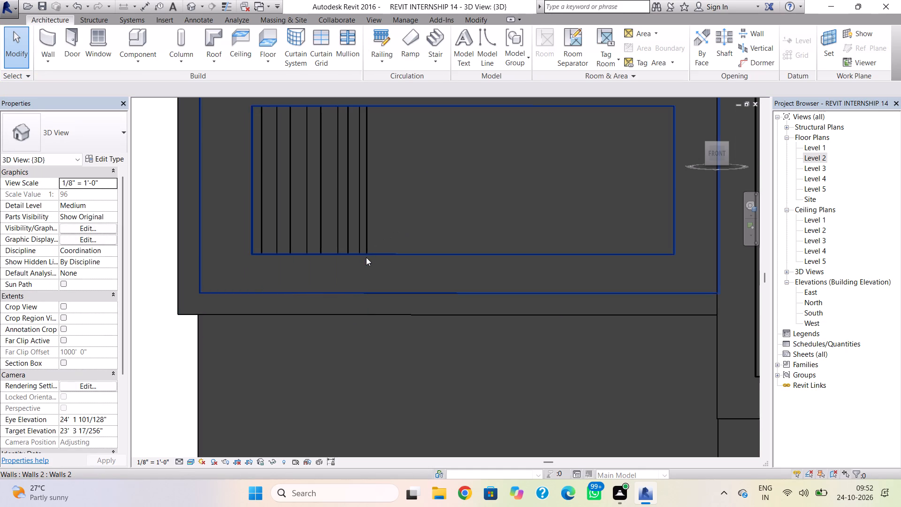
{"action": "right_click_drag", "start_coordinate": [366, 257], "coordinate": [384, 293]}
{"action": "key", "text": "Escape"}
{"action": "right_click_drag", "start_coordinate": [310, 299], "coordinate": [355, 299], "text": "shift"}
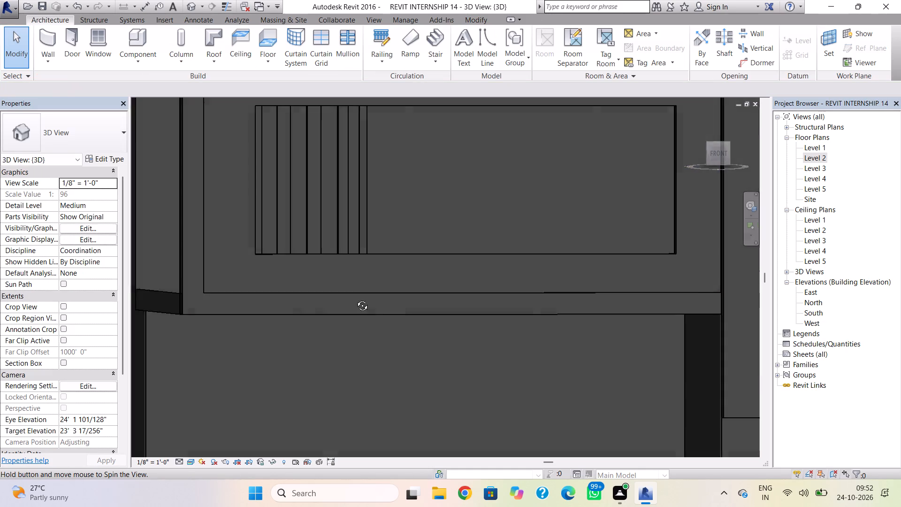
{"action": "right_click_drag", "start_coordinate": [355, 299], "coordinate": [301, 333], "text": "shift"}
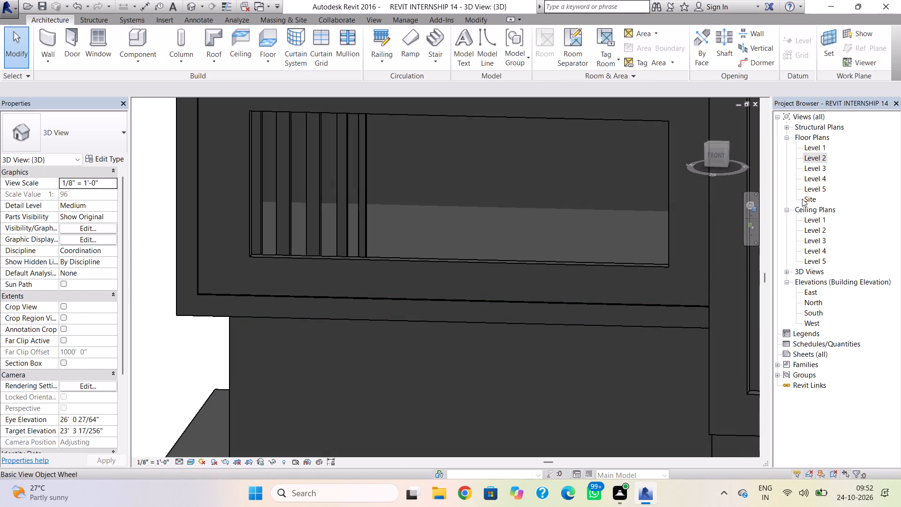
In the Level 2 floor plan, shorten the slotted wall to 7' by pulling its end in from the outer corner.
{"action": "double_click", "coordinate": [815, 157]}
{"action": "scroll", "coordinate": [668, 283], "scroll_direction": "down", "scroll_amount": 5}
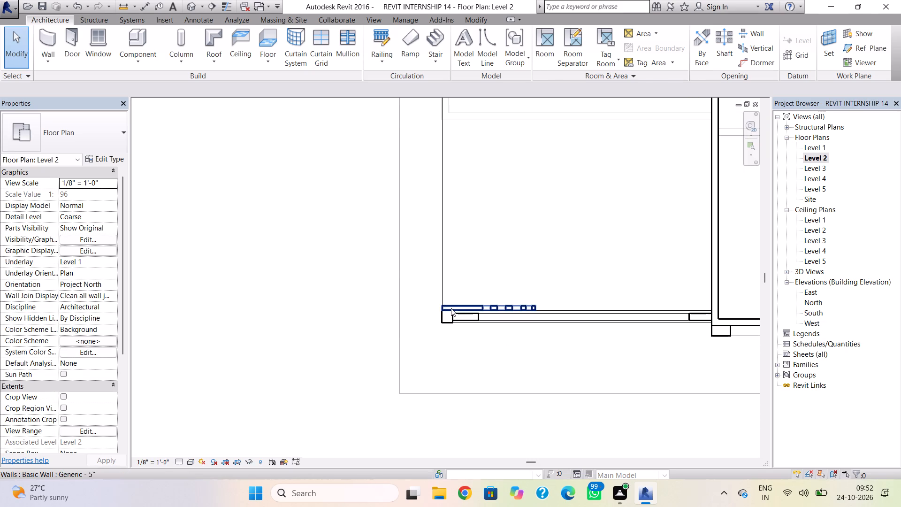
{"action": "left_click", "coordinate": [449, 305]}
{"action": "scroll", "coordinate": [445, 310], "scroll_direction": "up", "scroll_amount": 4}
{"action": "left_click_drag", "start_coordinate": [437, 304], "coordinate": [469, 306]}
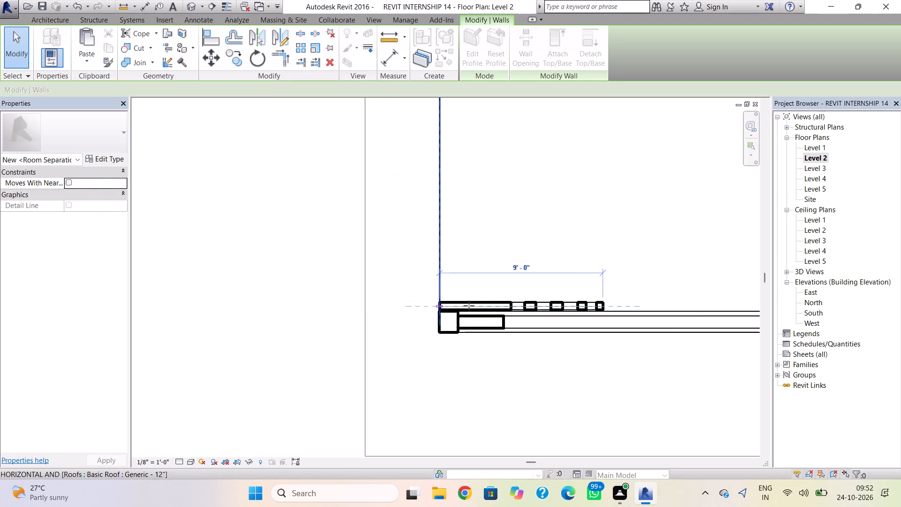
{"action": "left_click_drag", "start_coordinate": [469, 306], "coordinate": [475, 306]}
{"action": "left_click", "coordinate": [570, 215]}
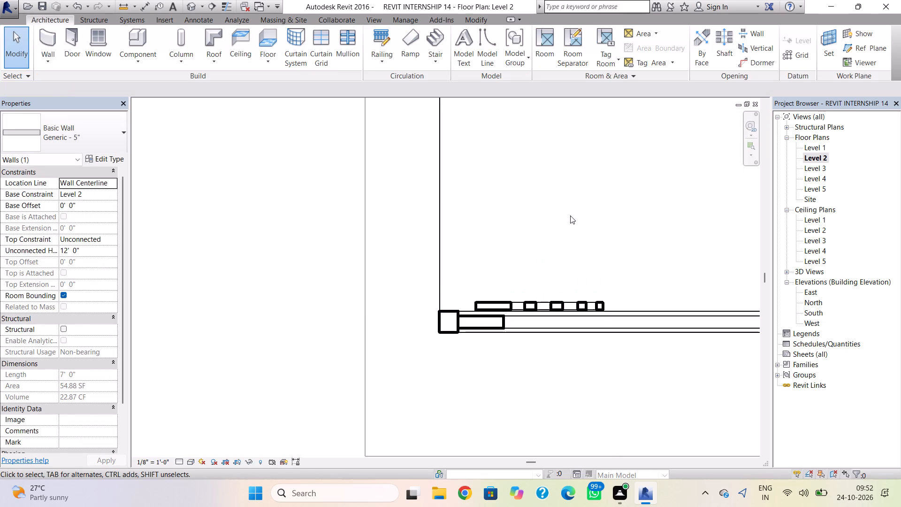
Move the shortened slotted wall outward so that it sits within the thickness of the framed balcony wall.
{"action": "left_click", "coordinate": [554, 301]}
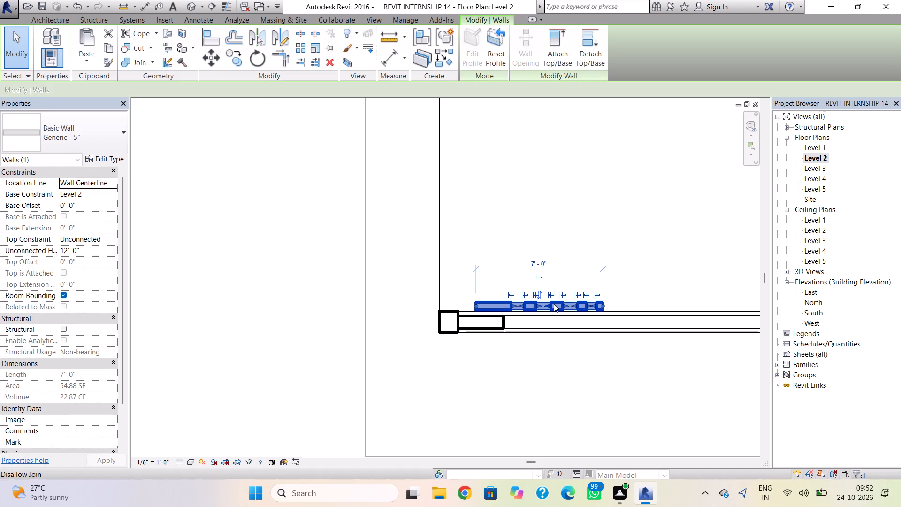
{"action": "key", "text": "Down"}
{"action": "key", "text": "Down"}
{"action": "key", "text": "Down"}
{"action": "key", "text": "Down"}
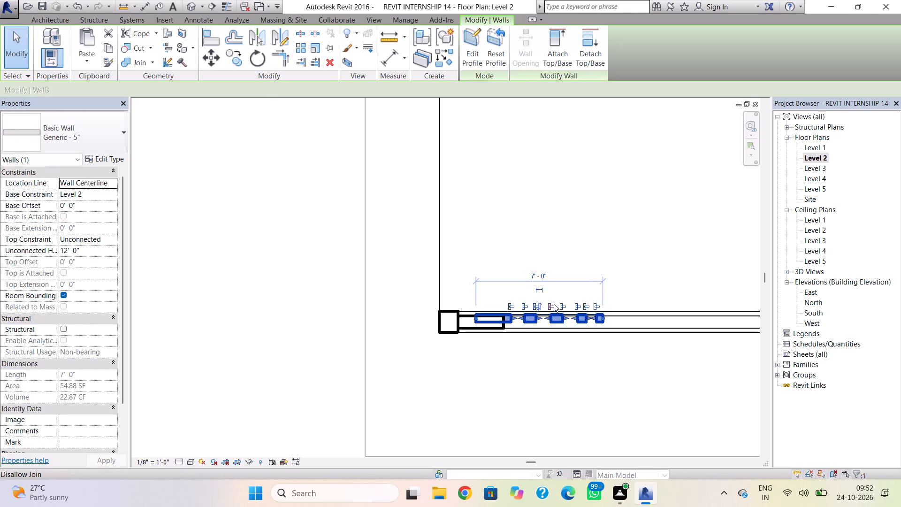
{"action": "key", "text": "Down"}
{"action": "left_click", "coordinate": [570, 281]}
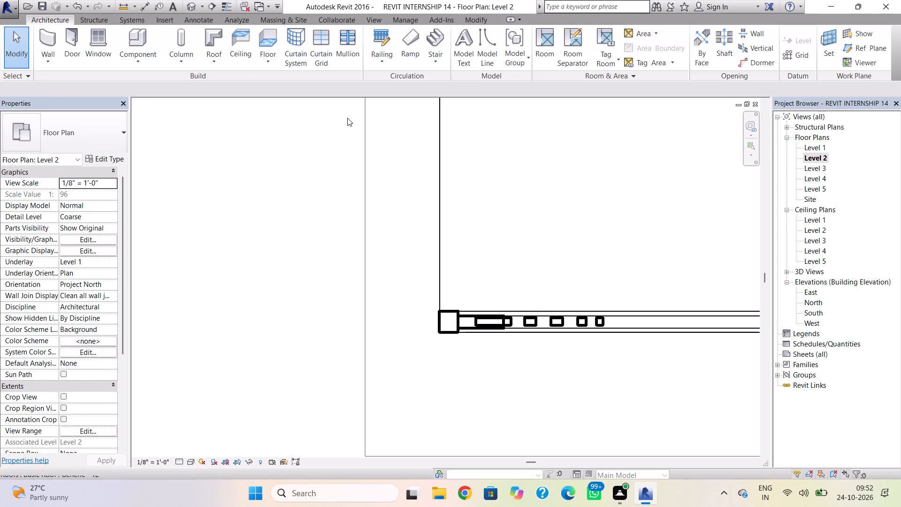
Return to the 3D view and examine the slotted wall inside the front balcony opening from several angles.
{"action": "left_click", "coordinate": [195, 6]}
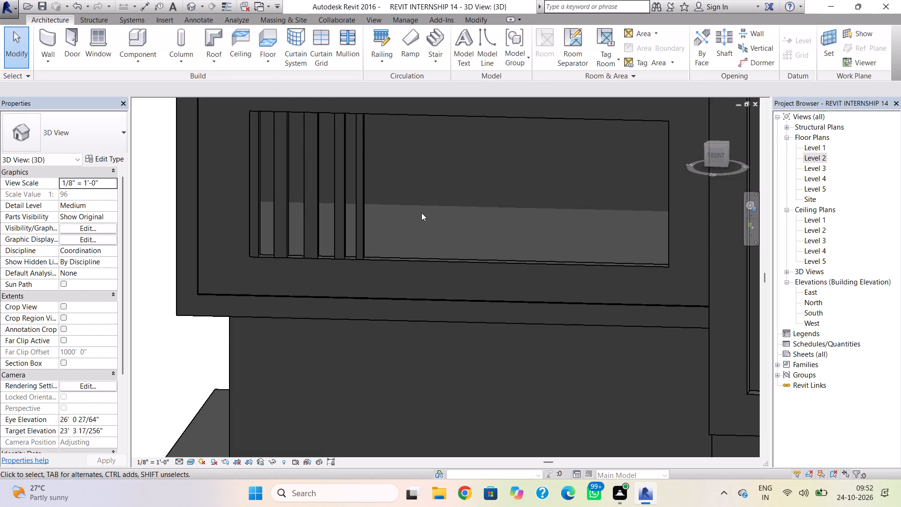
{"action": "scroll", "coordinate": [415, 224], "scroll_direction": "down", "scroll_amount": 3}
{"action": "right_click_drag", "start_coordinate": [409, 230], "coordinate": [417, 210], "text": "shift"}
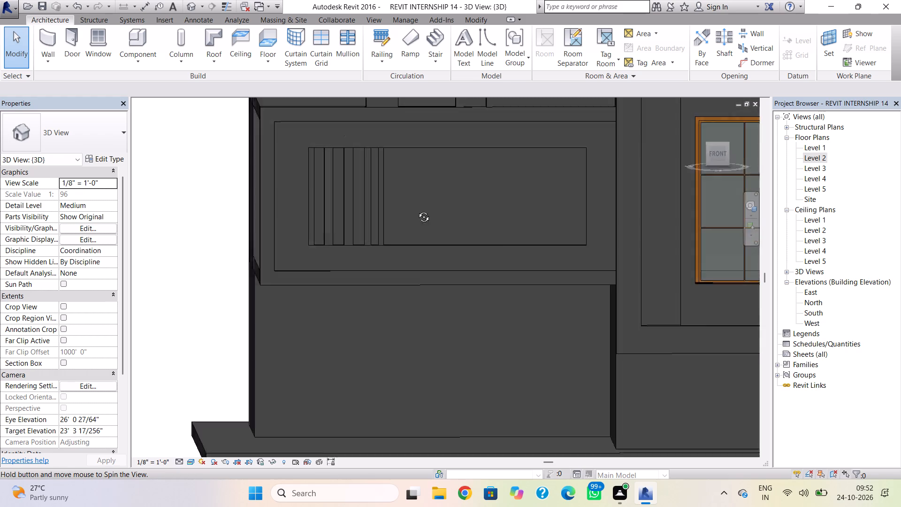
{"action": "right_click_drag", "start_coordinate": [417, 210], "coordinate": [398, 240], "text": "shift"}
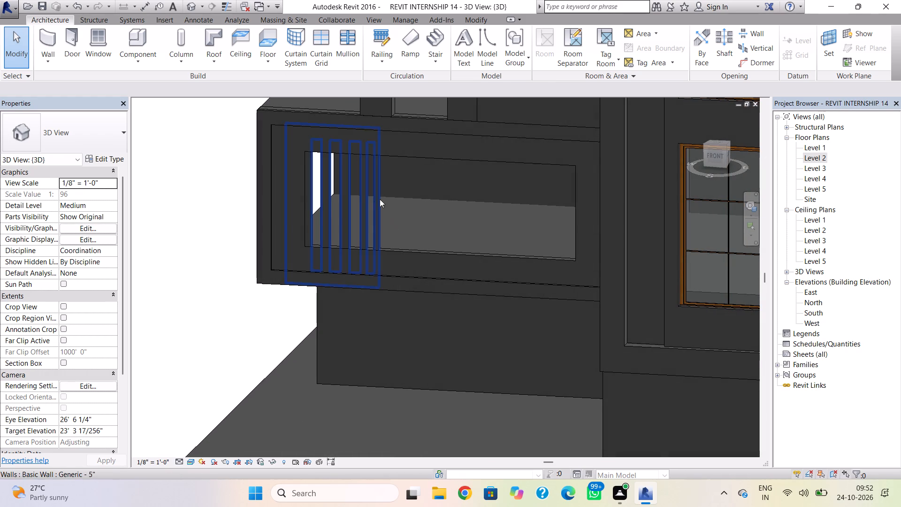
{"action": "scroll", "coordinate": [379, 206], "scroll_direction": "down", "scroll_amount": 1}
{"action": "middle_click_drag", "start_coordinate": [385, 224], "coordinate": [402, 289]}
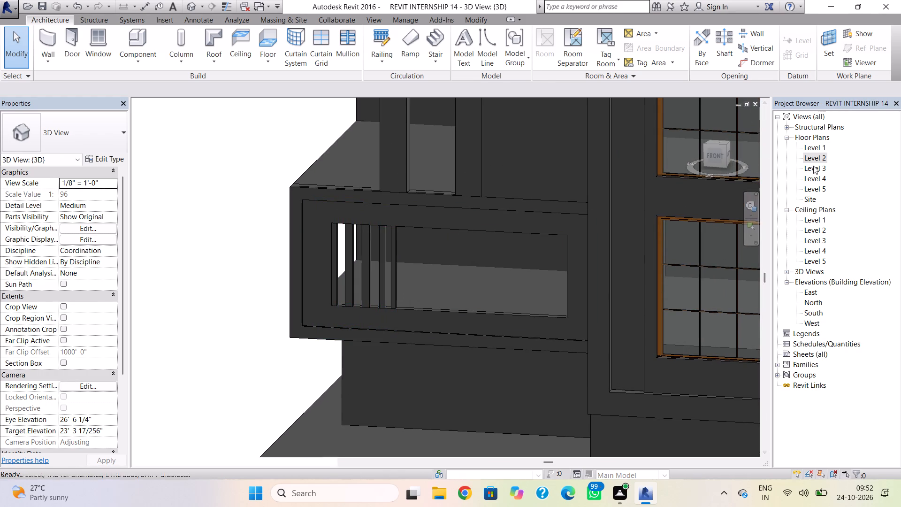
In the Level 3 floor plan, draw a Generic - 6" wall about 7' long from near the front balcony's outer corner to the first column.
{"action": "double_click", "coordinate": [813, 166]}
{"action": "scroll", "coordinate": [561, 315], "scroll_direction": "down", "scroll_amount": 15}
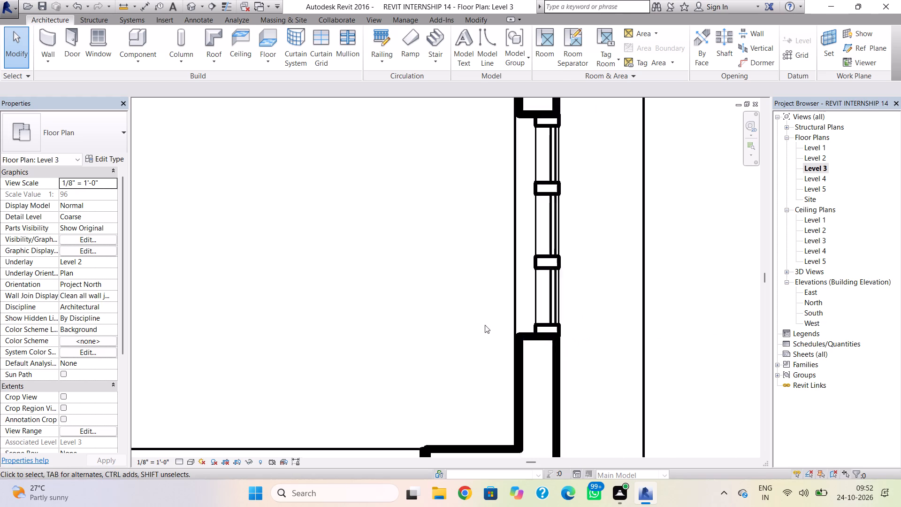
{"action": "scroll", "coordinate": [485, 325], "scroll_direction": "down", "scroll_amount": 7}
{"action": "middle_click_drag", "start_coordinate": [459, 330], "coordinate": [708, 296]}
{"action": "scroll", "coordinate": [331, 307], "scroll_direction": "down", "scroll_amount": 3}
{"action": "middle_click_drag", "start_coordinate": [331, 307], "coordinate": [394, 307]}
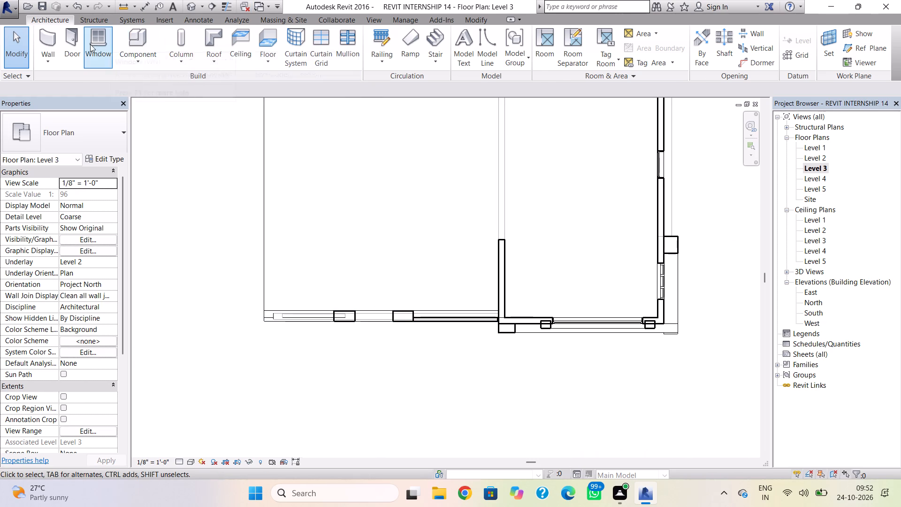
{"action": "left_click", "coordinate": [57, 40]}
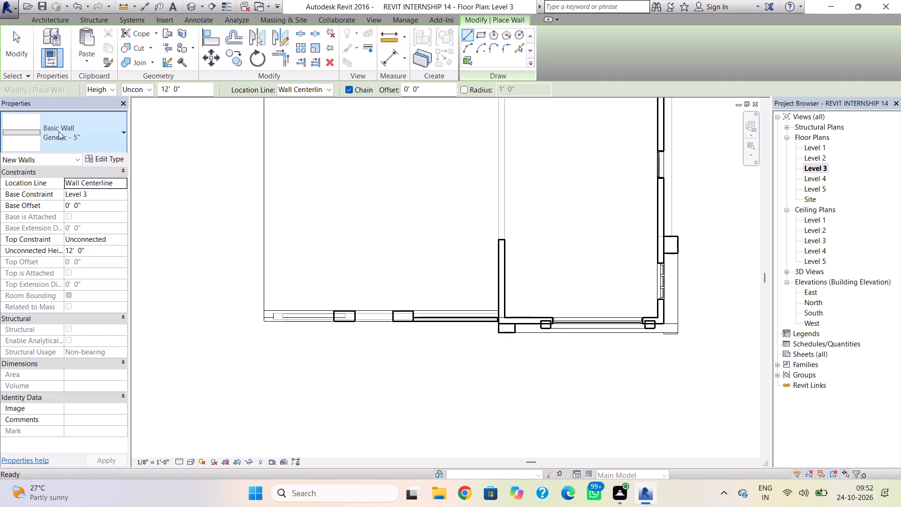
{"action": "left_click", "coordinate": [59, 132]}
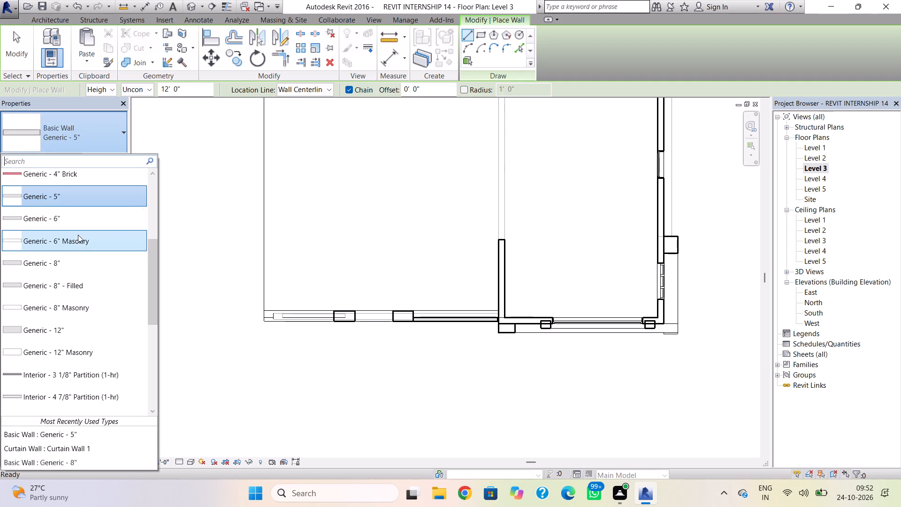
{"action": "left_click", "coordinate": [85, 220]}
{"action": "scroll", "coordinate": [232, 327], "scroll_direction": "up", "scroll_amount": 4}
{"action": "scroll", "coordinate": [312, 318], "scroll_direction": "up", "scroll_amount": 3}
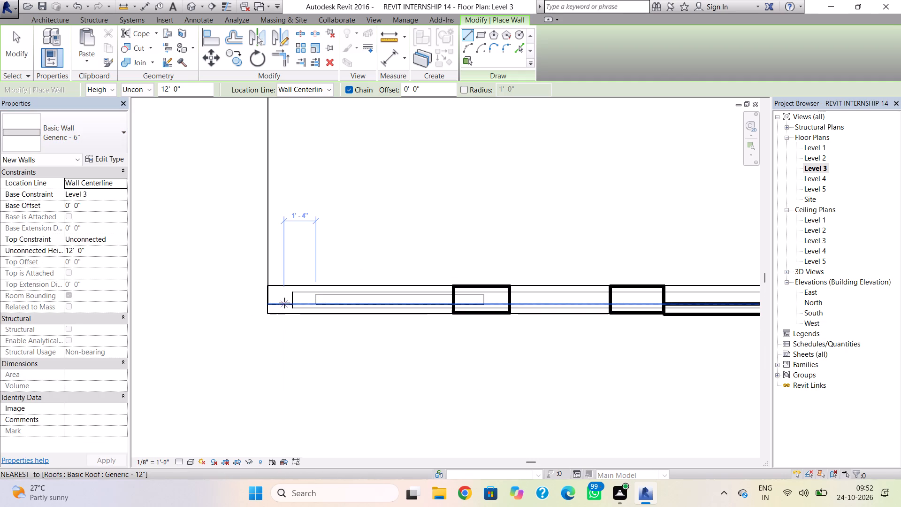
{"action": "left_click", "coordinate": [284, 303]}
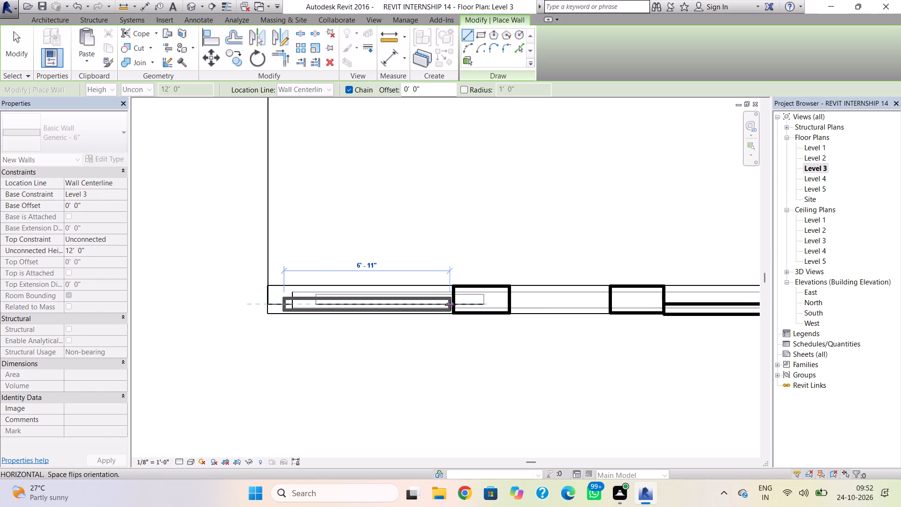
{"action": "left_click", "coordinate": [452, 305]}
{"action": "key", "text": "Escape"}
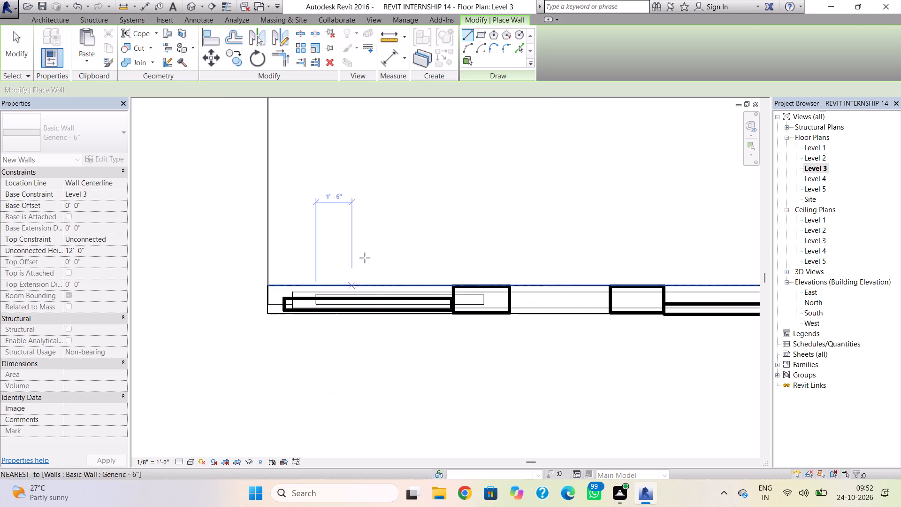
{"action": "key", "text": "Escape"}
Extend the new Level 3 wall's outer end to the slab corner, making it 7'-8" long.
{"action": "left_click", "coordinate": [189, 5]}
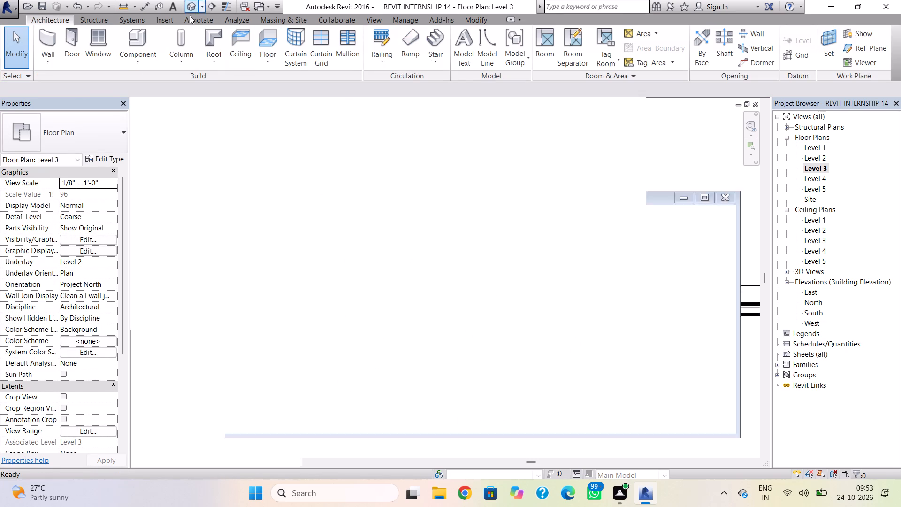
{"action": "right_click_drag", "start_coordinate": [286, 238], "coordinate": [373, 321], "text": "shift"}
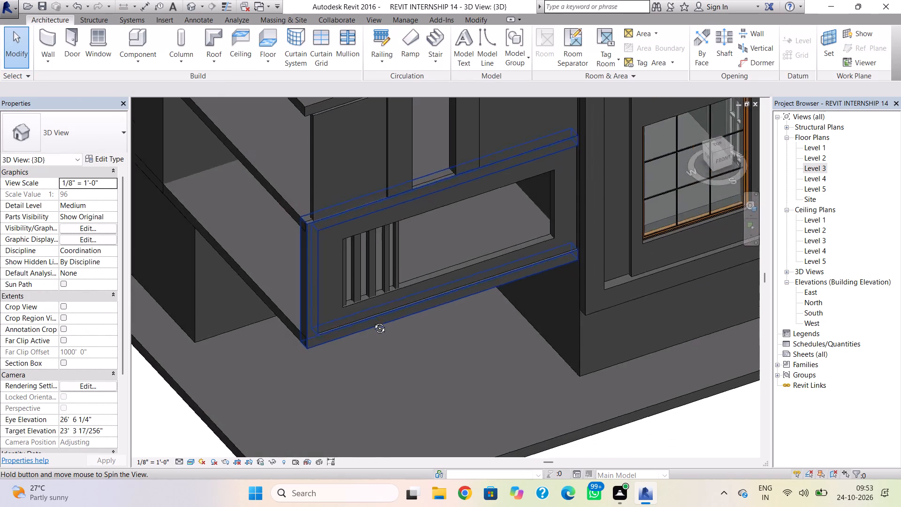
{"action": "right_click_drag", "start_coordinate": [373, 321], "coordinate": [419, 312], "text": "shift"}
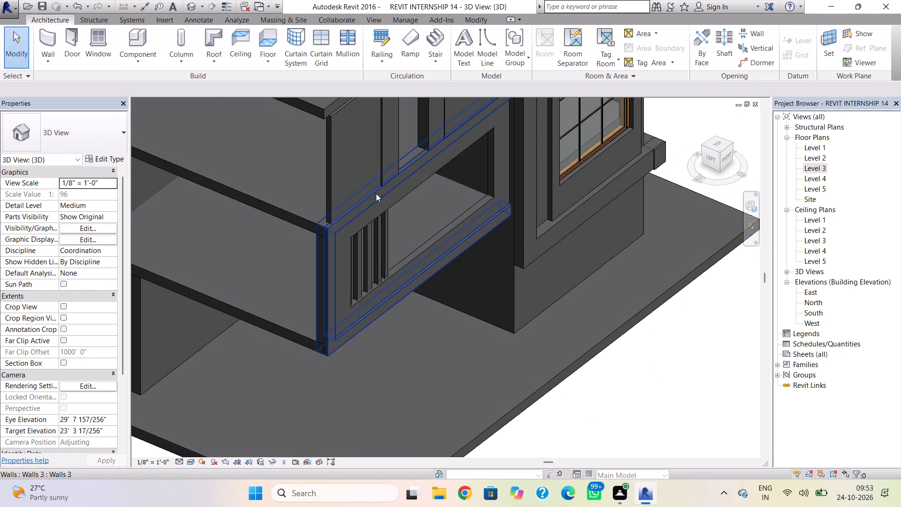
{"action": "left_click", "coordinate": [331, 195]}
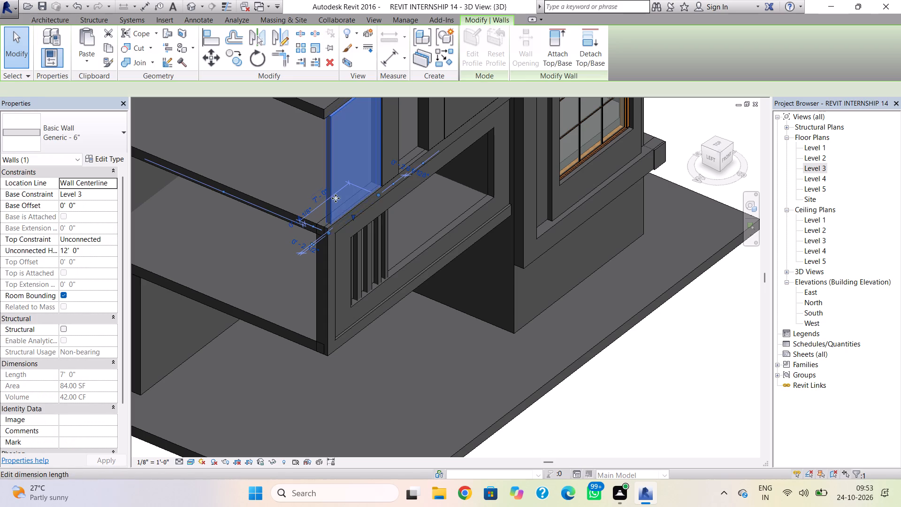
{"action": "double_click", "coordinate": [815, 169]}
{"action": "scroll", "coordinate": [586, 293], "scroll_direction": "down", "scroll_amount": 3}
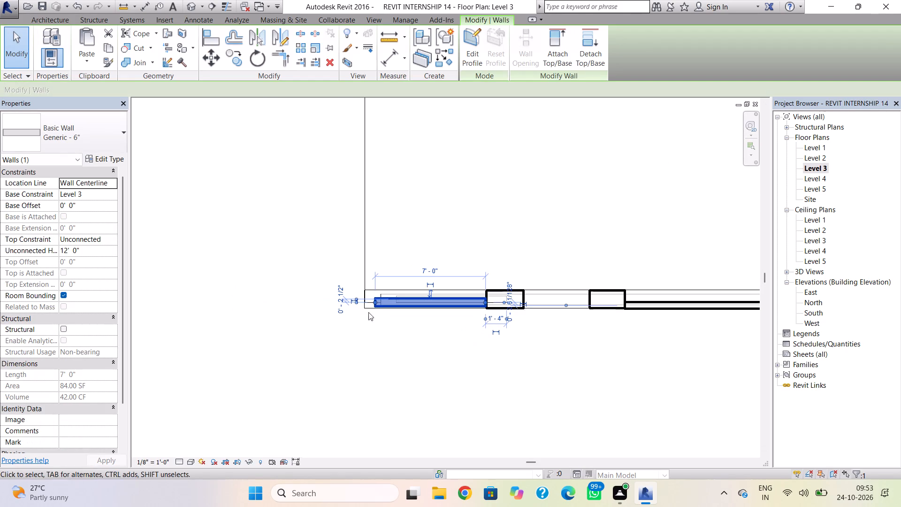
{"action": "left_click_drag", "start_coordinate": [374, 300], "coordinate": [363, 301]}
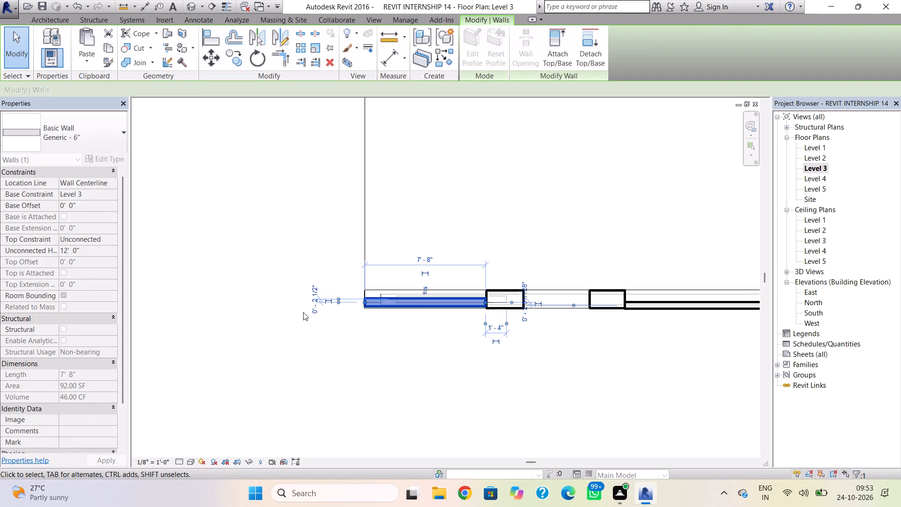
{"action": "left_click", "coordinate": [303, 312]}
Nudge the 7'-8" wall outward so its face lines up with the slab's front edge.
{"action": "left_click", "coordinate": [433, 307]}
{"action": "scroll", "coordinate": [431, 308], "scroll_direction": "up", "scroll_amount": 2}
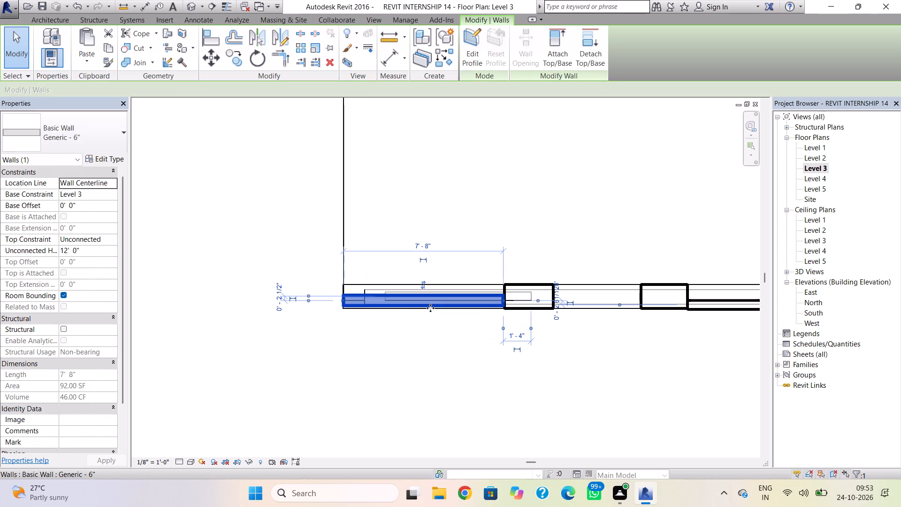
{"action": "key", "text": "Down"}
{"action": "left_click", "coordinate": [412, 195]}
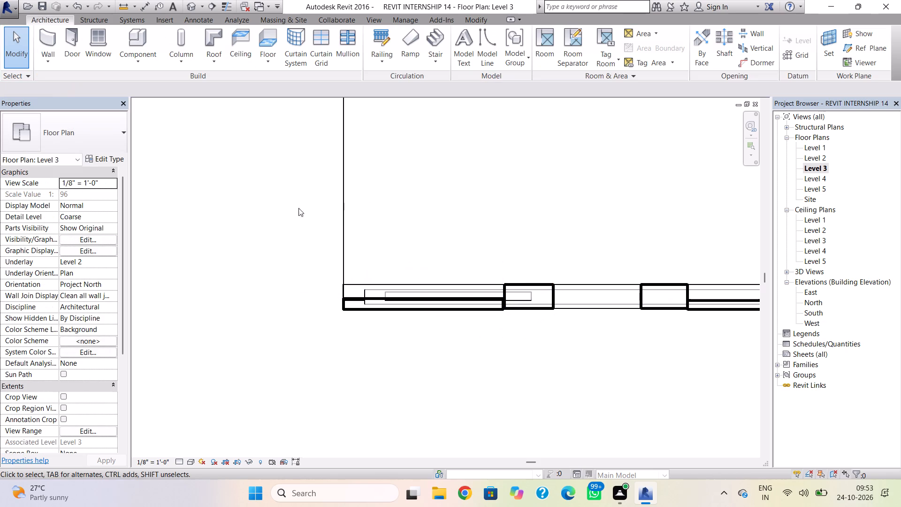
Examine the new Level 3 wall above the framed balcony opening in 3D from several angles.
{"action": "left_click", "coordinate": [188, 8]}
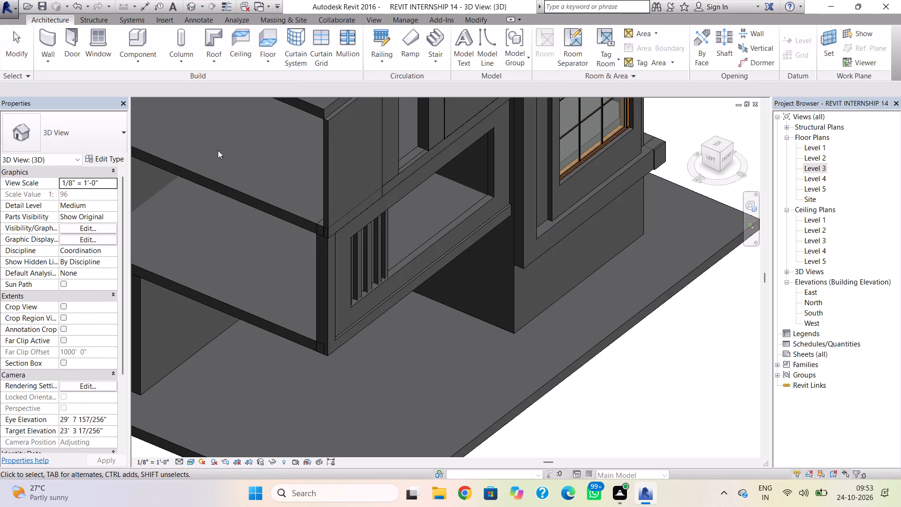
{"action": "right_click_drag", "start_coordinate": [329, 266], "coordinate": [287, 208]}
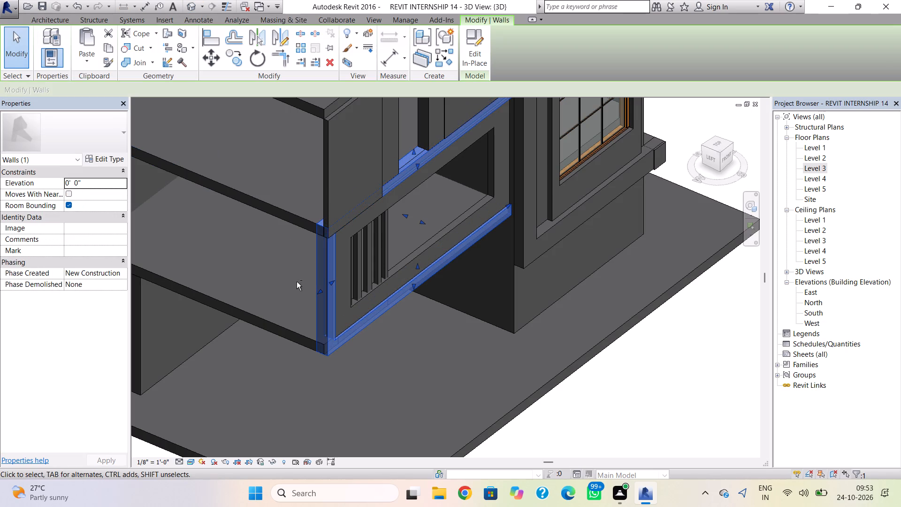
{"action": "key", "text": "Escape"}
{"action": "right_click_drag", "start_coordinate": [292, 335], "coordinate": [217, 197], "text": "shift"}
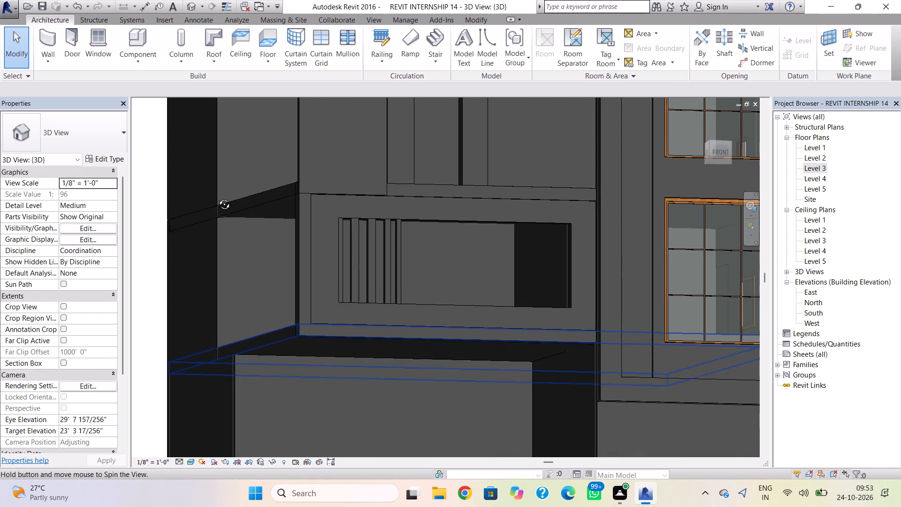
{"action": "right_click_drag", "start_coordinate": [217, 197], "coordinate": [202, 264], "text": "shift"}
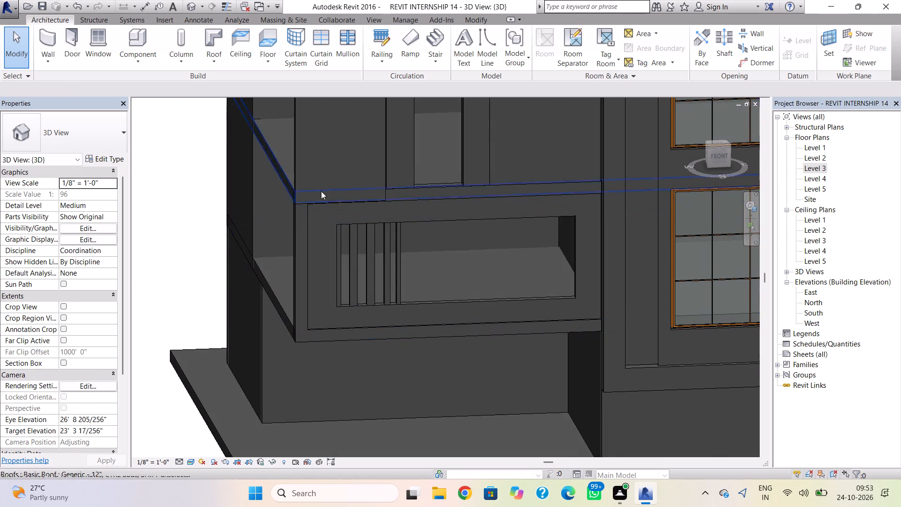
{"action": "double_click", "coordinate": [820, 168]}
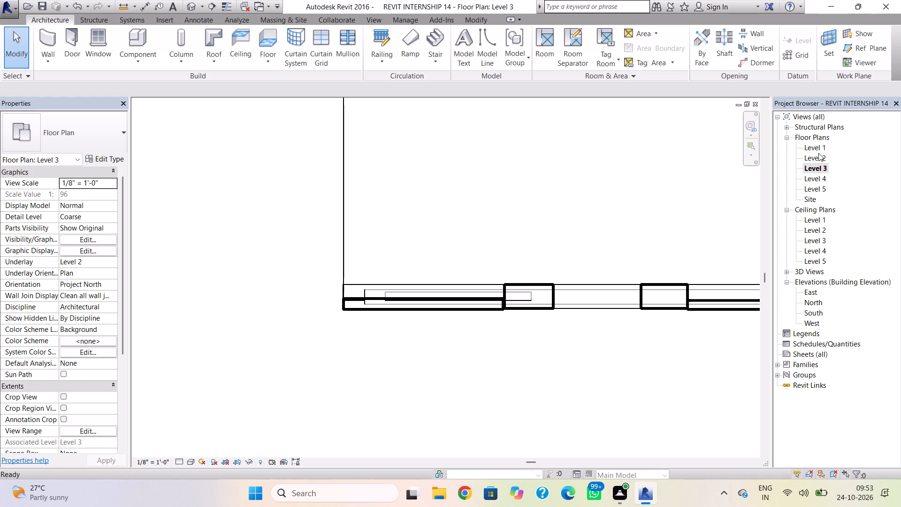
{"action": "left_click", "coordinate": [189, 6]}
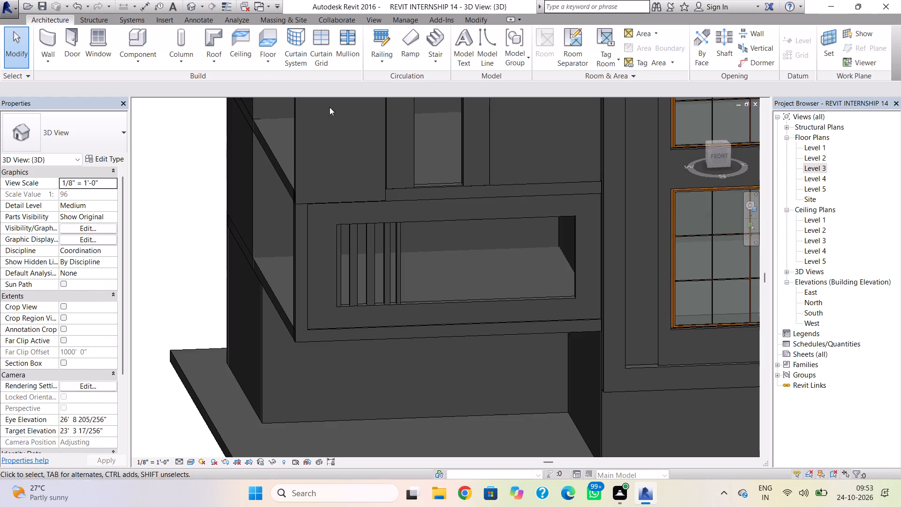
Open the new Level 3 wall's profile for editing and face it from the front.
{"action": "double_click", "coordinate": [296, 171]}
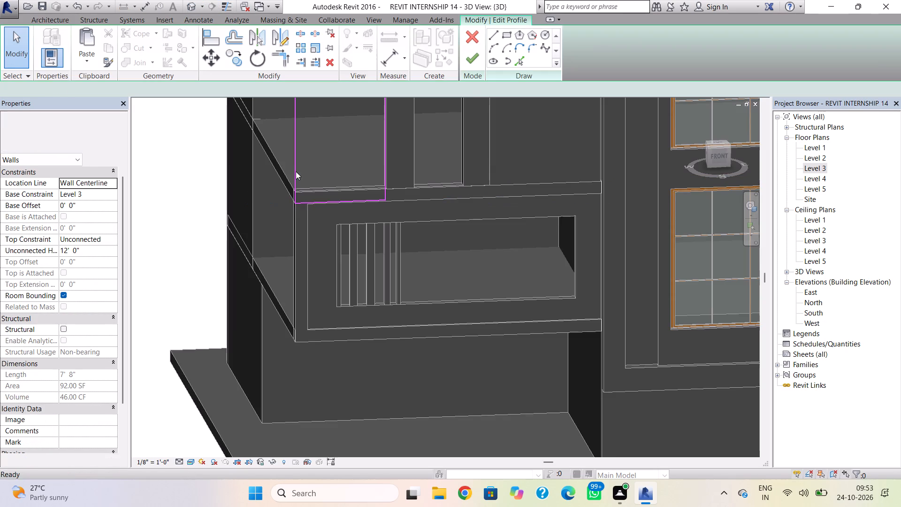
{"action": "left_click", "coordinate": [718, 157]}
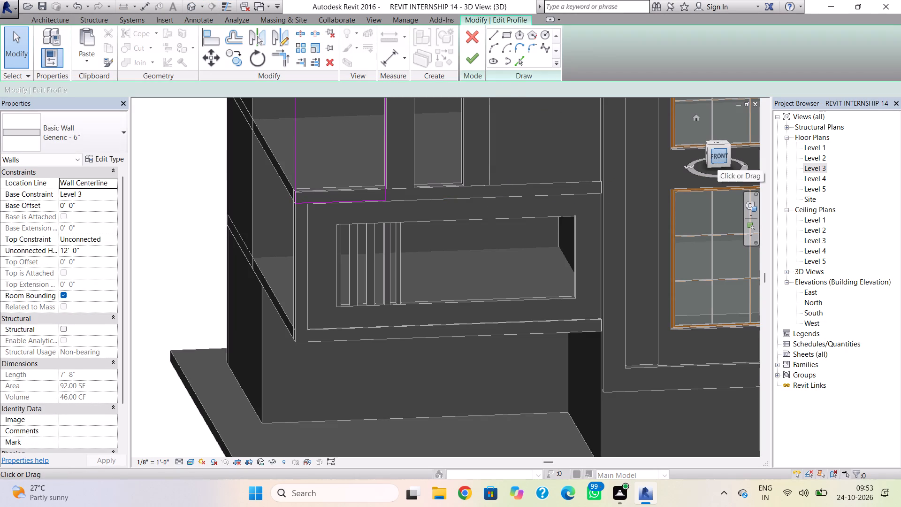
{"action": "right_click_drag", "start_coordinate": [313, 276], "coordinate": [302, 257], "text": "shift"}
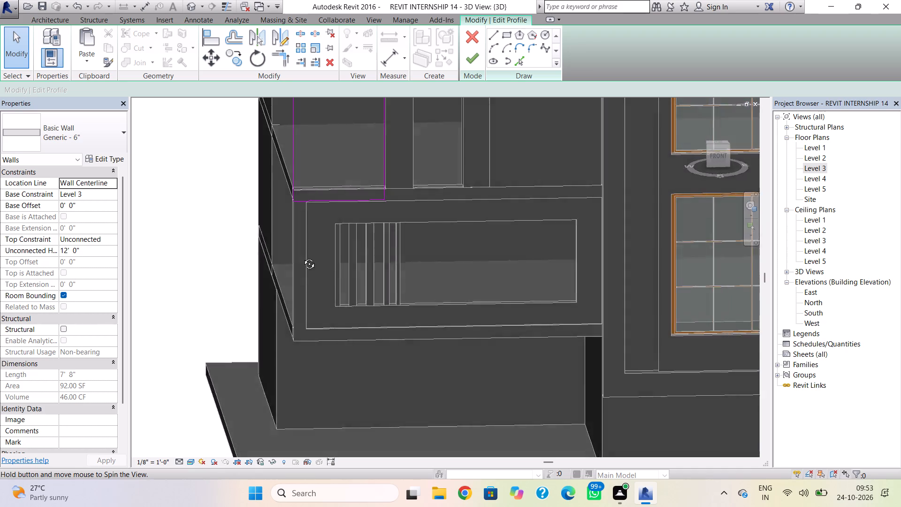
{"action": "right_click_drag", "start_coordinate": [302, 257], "coordinate": [299, 212], "text": "shift"}
{"action": "middle_click_drag", "start_coordinate": [307, 220], "coordinate": [301, 358]}
{"action": "right_click_drag", "start_coordinate": [315, 305], "coordinate": [288, 317]}
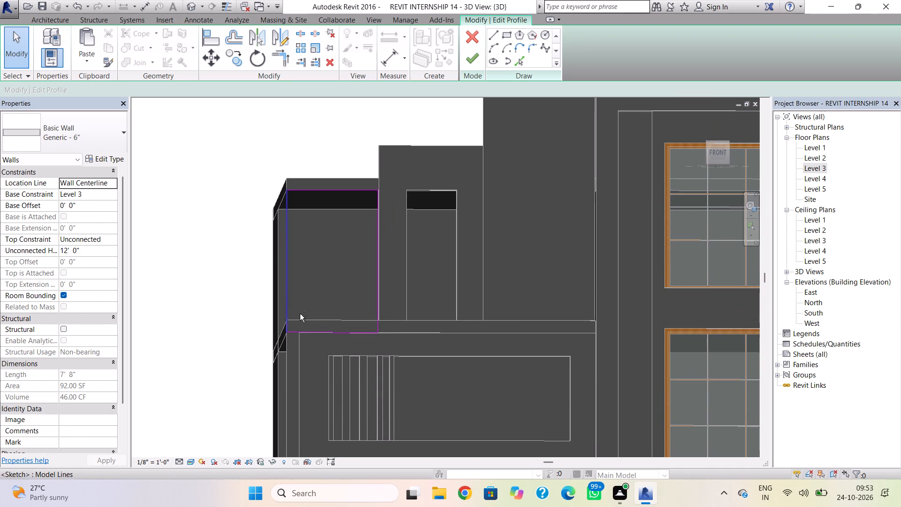
{"action": "right_click_drag", "start_coordinate": [412, 307], "coordinate": [405, 322], "text": "shift"}
{"action": "middle_click_drag", "start_coordinate": [401, 320], "coordinate": [437, 326]}
{"action": "scroll", "coordinate": [401, 320], "scroll_direction": "up", "scroll_amount": 1}
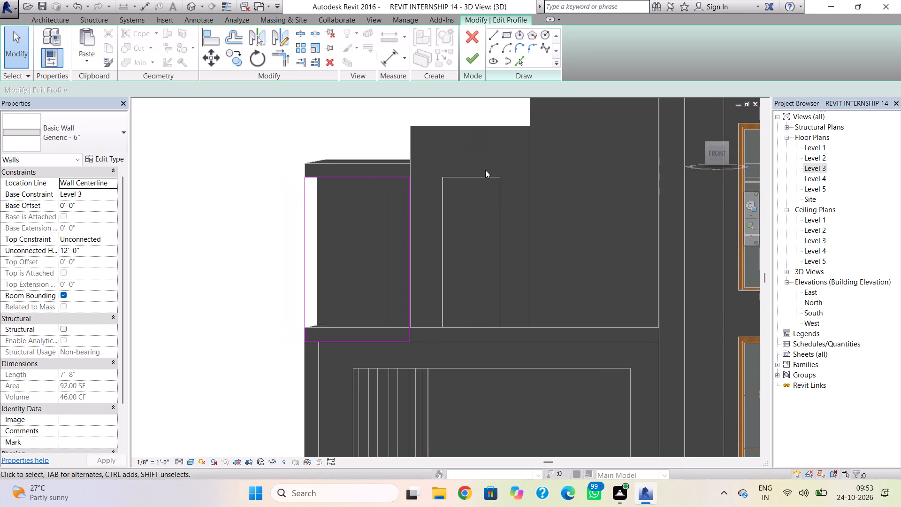
Sketch a narrow rectangle 12' tall in the wall profile, near its outer edge, spanning from the top line to the bottom line.
{"action": "left_click", "coordinate": [504, 36]}
{"action": "scroll", "coordinate": [330, 192], "scroll_direction": "up", "scroll_amount": 6}
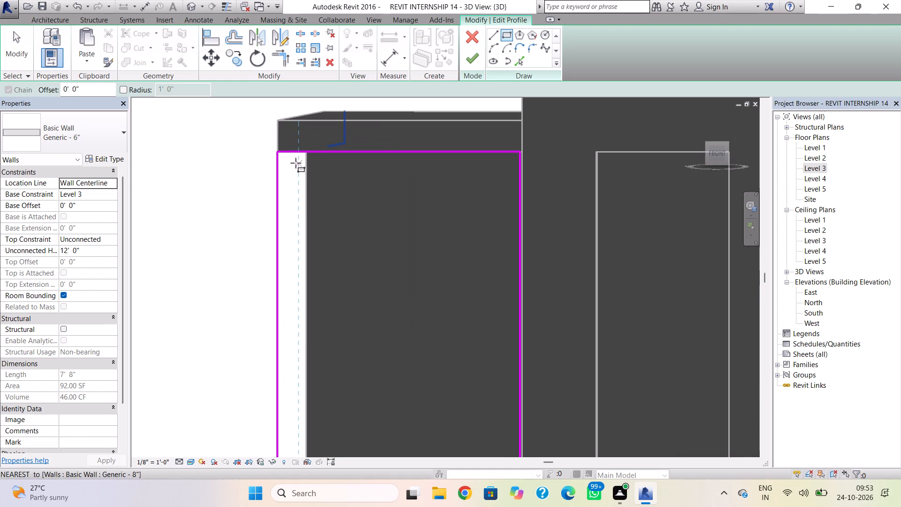
{"action": "left_click", "coordinate": [292, 155]}
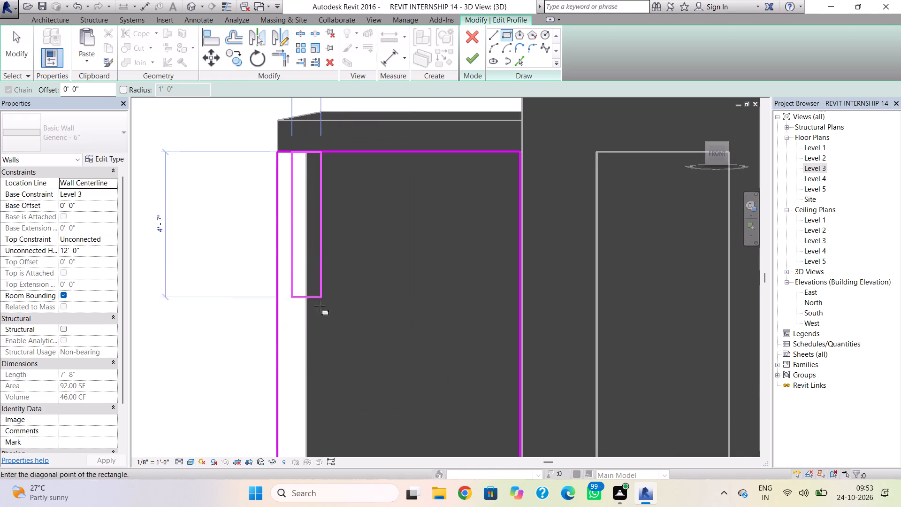
{"action": "key", "text": "Escape"}
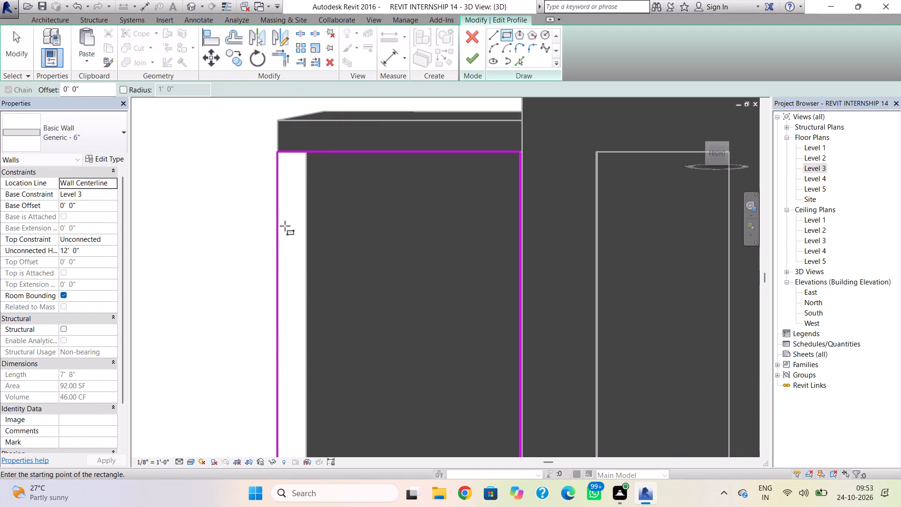
{"action": "left_click", "coordinate": [285, 154]}
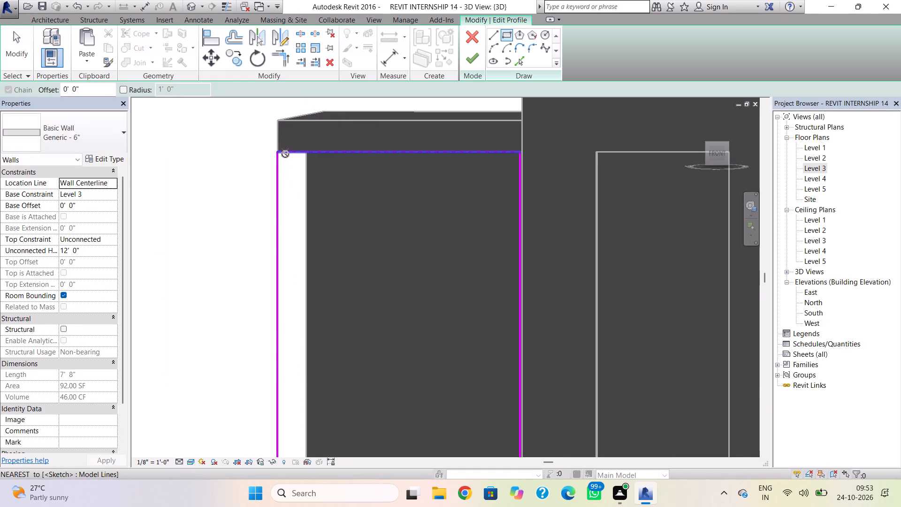
{"action": "middle_click_drag", "start_coordinate": [314, 340], "coordinate": [316, 206]}
{"action": "scroll", "coordinate": [316, 208], "scroll_direction": "down", "scroll_amount": 1}
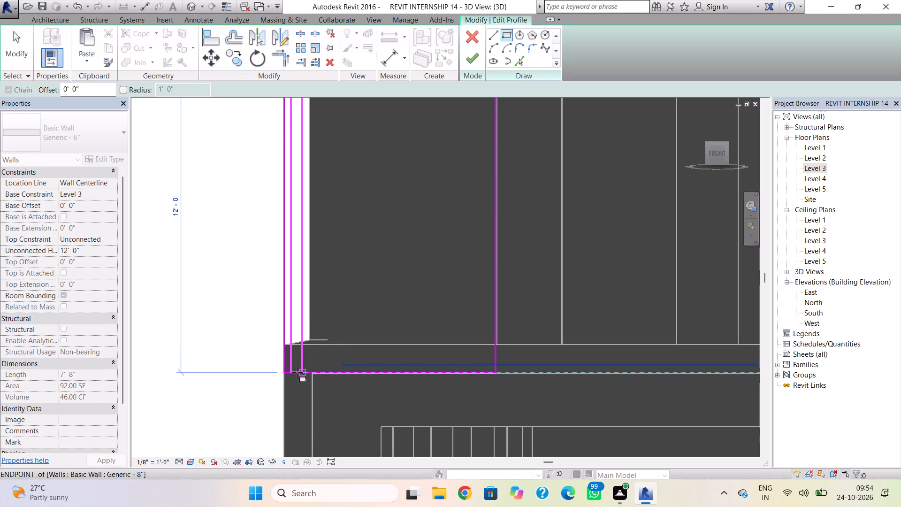
{"action": "scroll", "coordinate": [297, 372], "scroll_direction": "up", "scroll_amount": 3}
{"action": "left_click", "coordinate": [297, 372]}
{"action": "key", "text": "Escape"}
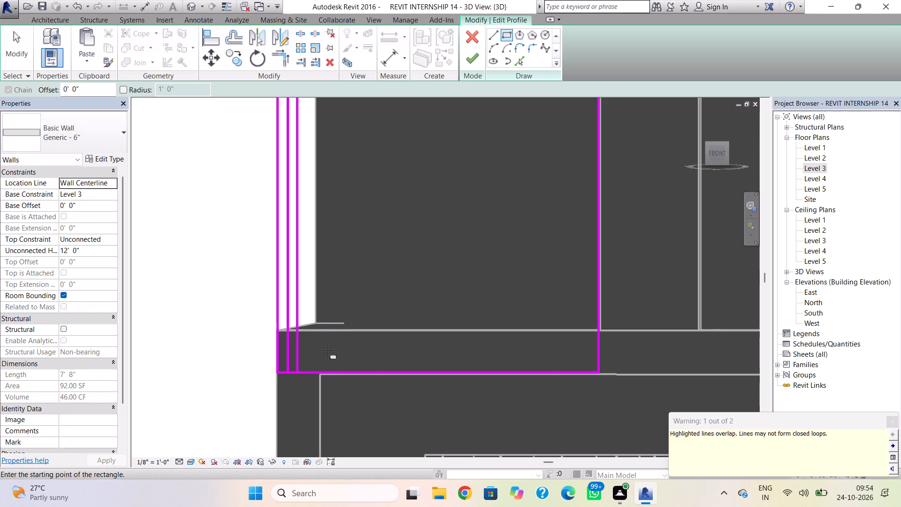
{"action": "key", "text": "Escape"}
Delete the 7'-8" bottom boundary line of the wall profile, keeping the narrow rectangle's short bottom segment.
{"action": "left_click", "coordinate": [323, 378]}
{"action": "left_click", "coordinate": [325, 375]}
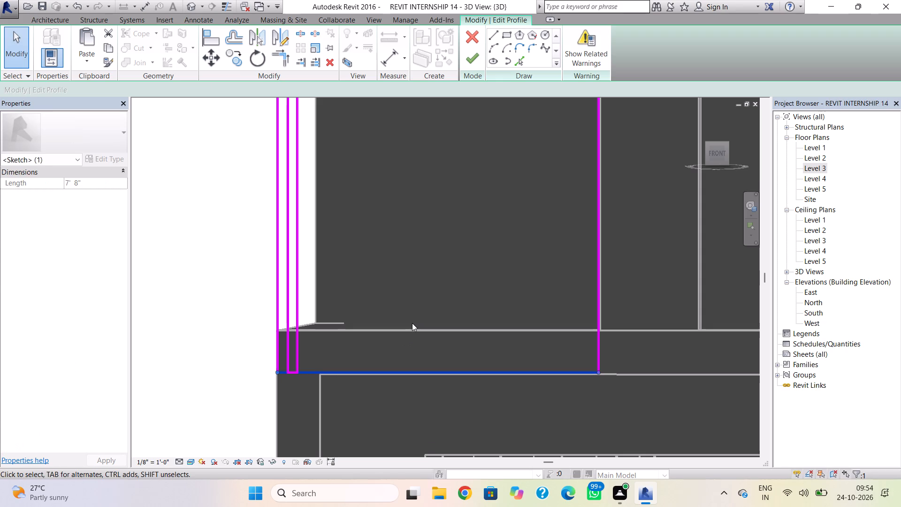
{"action": "key", "text": "Delete"}
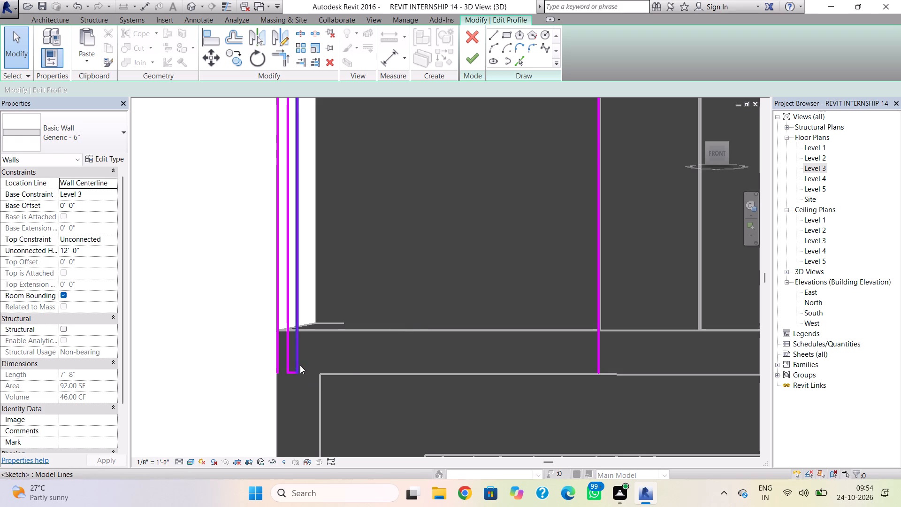
{"action": "scroll", "coordinate": [300, 365], "scroll_direction": "down", "scroll_amount": 2}
{"action": "middle_click_drag", "start_coordinate": [306, 392], "coordinate": [308, 427]}
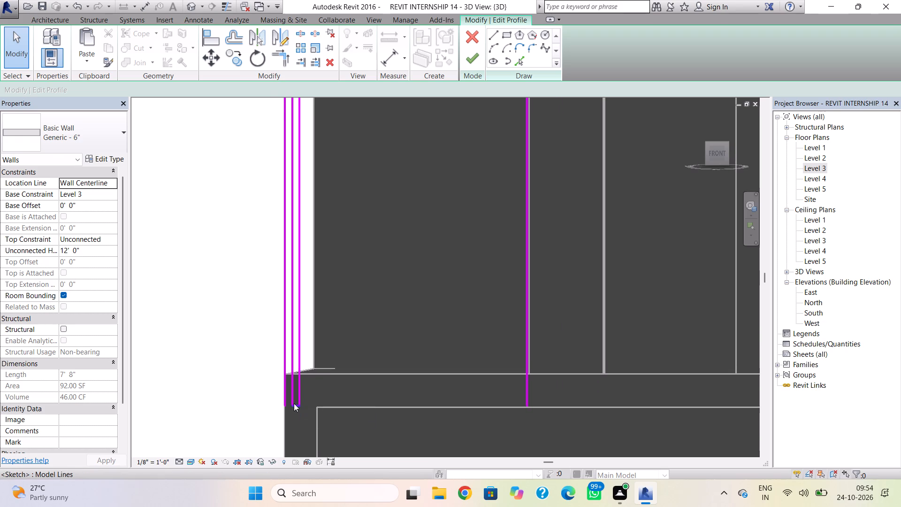
Delete the narrow rectangle's short bottom segment from the wall profile, keeping its two vertical lines.
{"action": "scroll", "coordinate": [294, 403], "scroll_direction": "up", "scroll_amount": 5}
{"action": "left_click", "coordinate": [296, 406]}
{"action": "key", "text": "Delete"}
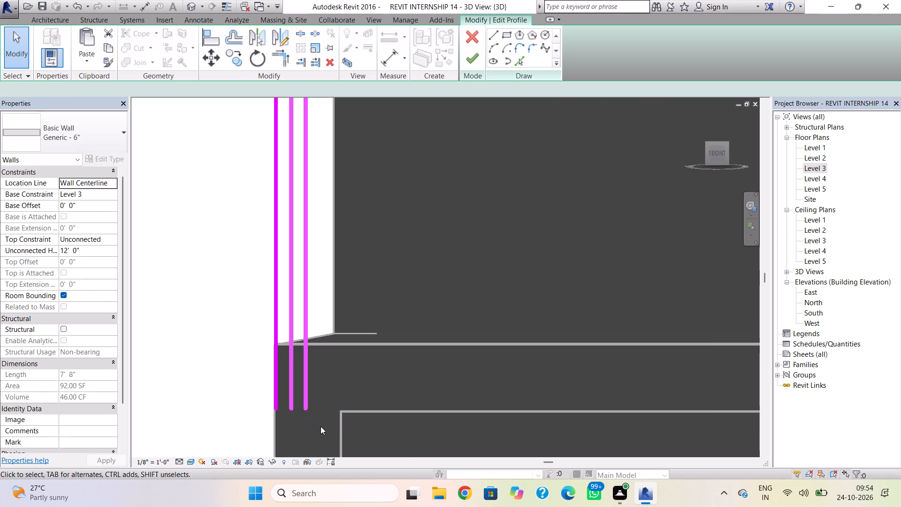
Delete the 7'-8" top boundary line of the wall profile and the narrow rectangle's short top segment.
{"action": "scroll", "coordinate": [356, 378], "scroll_direction": "down", "scroll_amount": 4}
{"action": "middle_click_drag", "start_coordinate": [330, 372], "coordinate": [305, 502]}
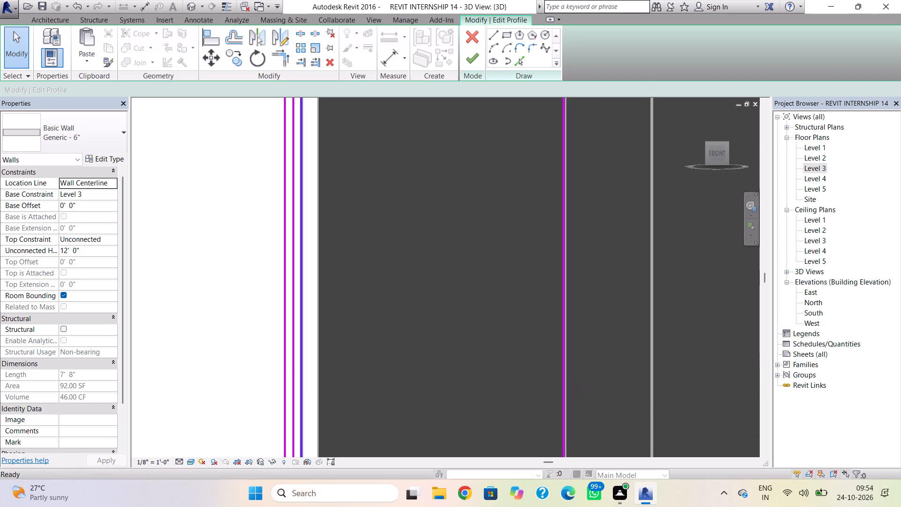
{"action": "scroll", "coordinate": [302, 347], "scroll_direction": "down", "scroll_amount": 1}
{"action": "middle_click_drag", "start_coordinate": [302, 353], "coordinate": [304, 422]}
{"action": "left_click", "coordinate": [342, 190]}
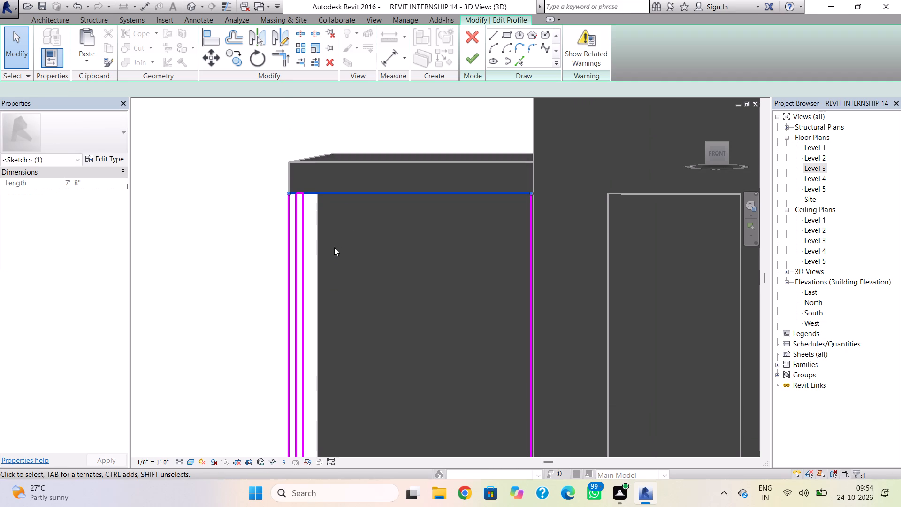
{"action": "key", "text": "Delete"}
{"action": "left_click", "coordinate": [299, 192]}
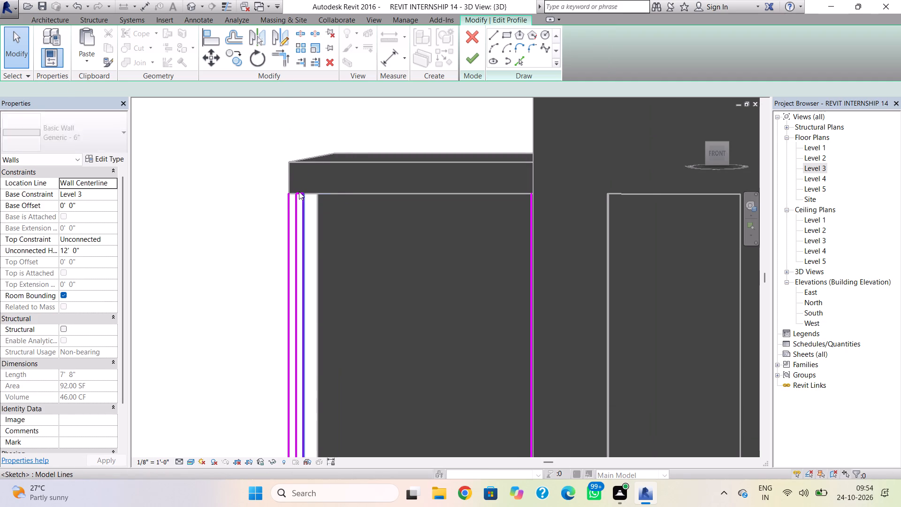
{"action": "scroll", "coordinate": [299, 192], "scroll_direction": "up", "scroll_amount": 1}
{"action": "left_click", "coordinate": [381, 236]}
{"action": "scroll", "coordinate": [300, 192], "scroll_direction": "up", "scroll_amount": 2}
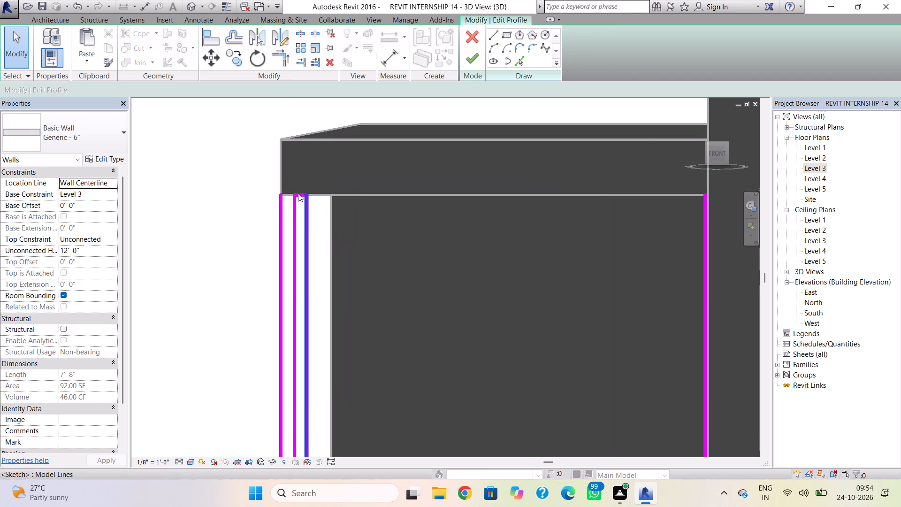
{"action": "scroll", "coordinate": [298, 193], "scroll_direction": "up", "scroll_amount": 3}
{"action": "left_click", "coordinate": [301, 196]}
{"action": "key", "text": "Delete"}
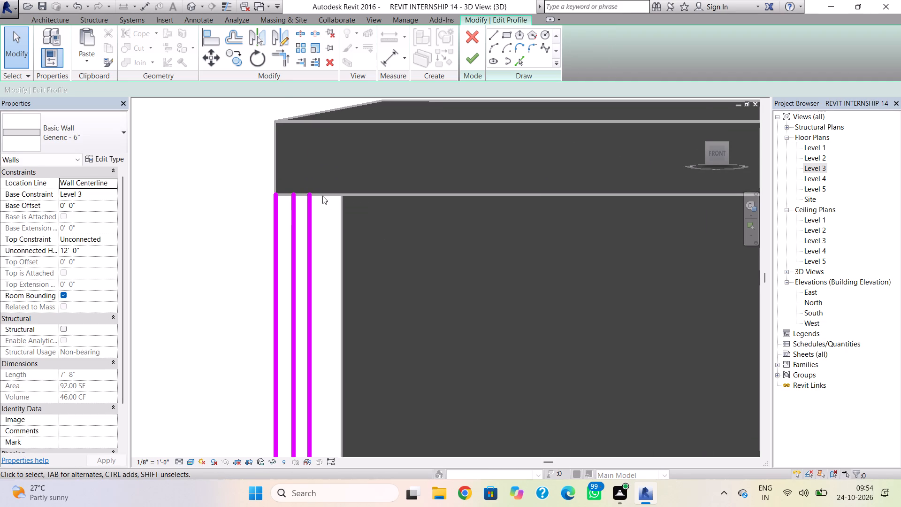
Copy the pair of 12' vertical lines and paste it about 5" further inward, aligned with the original bottom ends.
{"action": "left_click_drag", "start_coordinate": [318, 203], "coordinate": [292, 231]}
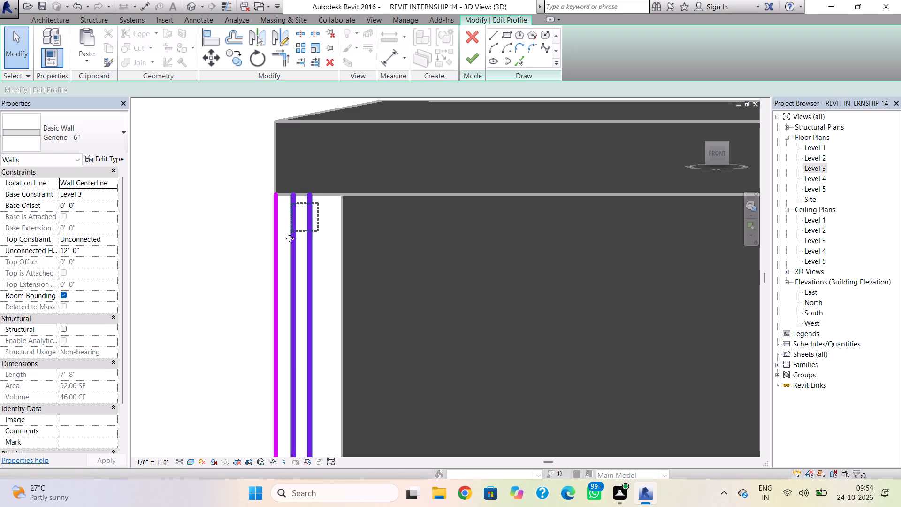
{"action": "scroll", "coordinate": [338, 266], "scroll_direction": "up", "scroll_amount": 1}
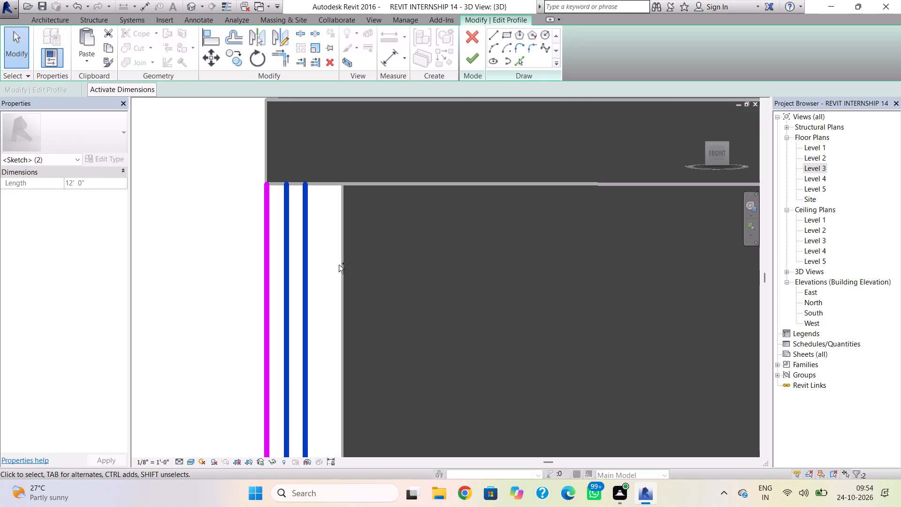
{"action": "key", "text": "ctrl+c"}
{"action": "key", "text": "ctrl+v"}
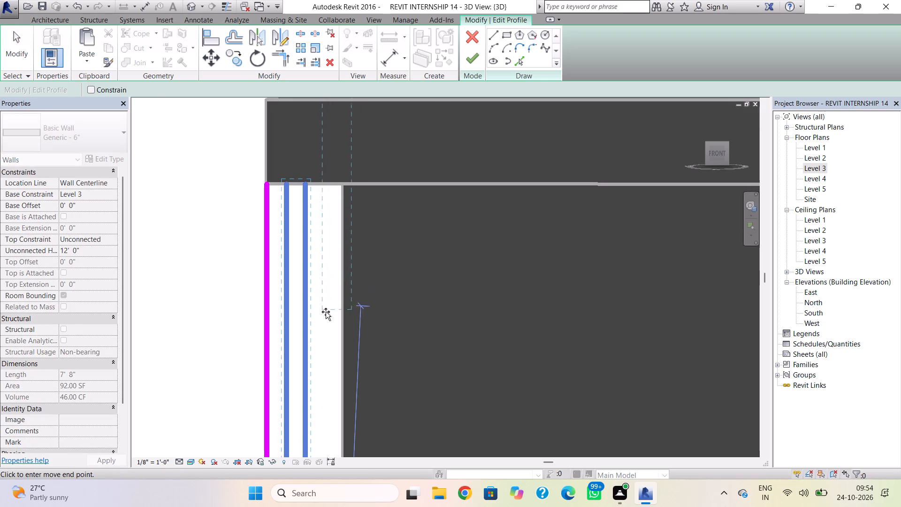
{"action": "scroll", "coordinate": [351, 442], "scroll_direction": "down", "scroll_amount": 8}
{"action": "middle_click_drag", "start_coordinate": [350, 407], "coordinate": [374, 269]}
{"action": "scroll", "coordinate": [389, 423], "scroll_direction": "down", "scroll_amount": 3}
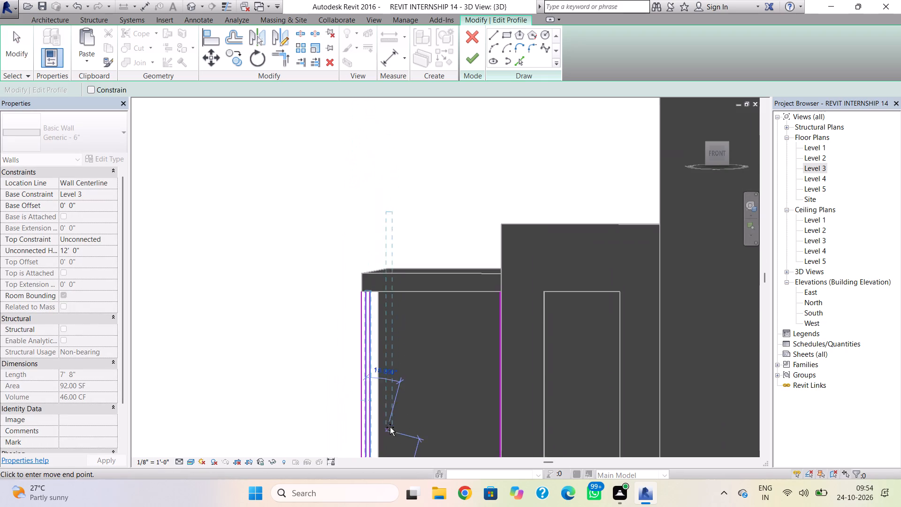
{"action": "middle_click_drag", "start_coordinate": [389, 416], "coordinate": [386, 300]}
{"action": "scroll", "coordinate": [373, 386], "scroll_direction": "up", "scroll_amount": 11}
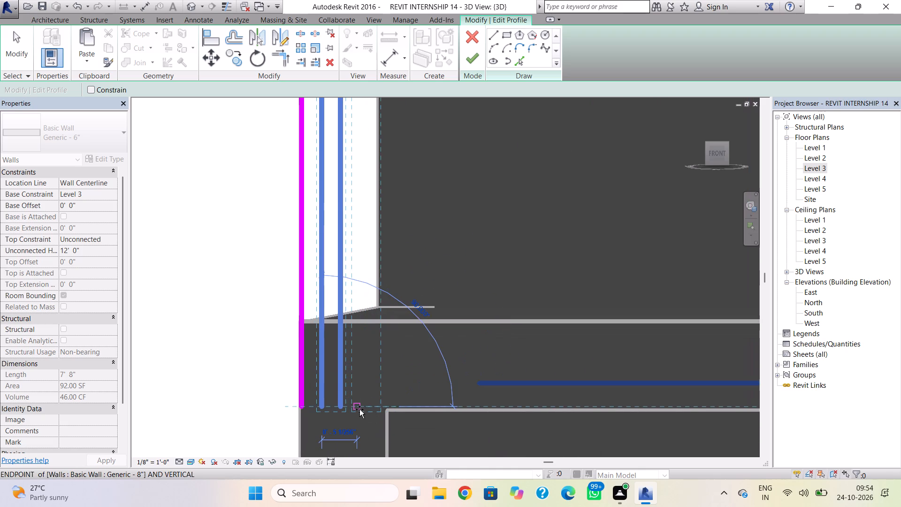
{"action": "left_click", "coordinate": [356, 411]}
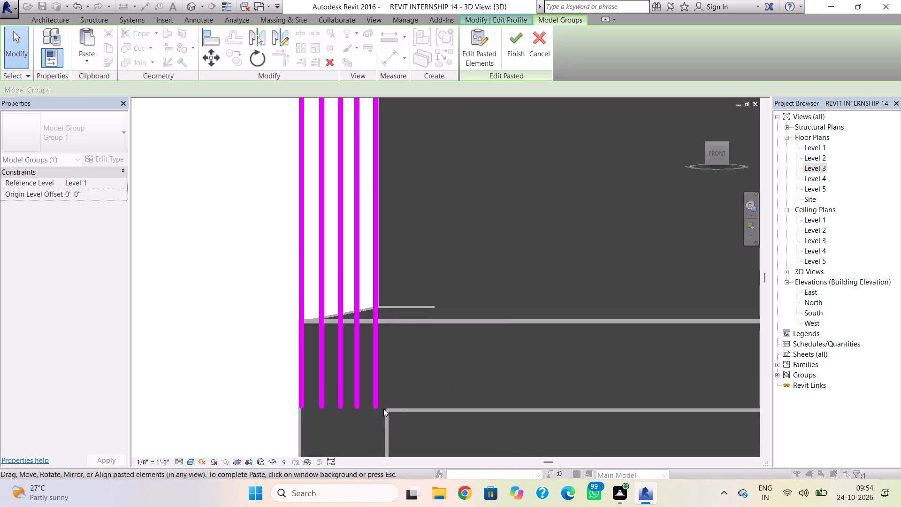
Paste eight more copies of the vertical line pair at about 5" spacing along the profile's bottom level.
{"action": "key", "text": "ctrl+v"}
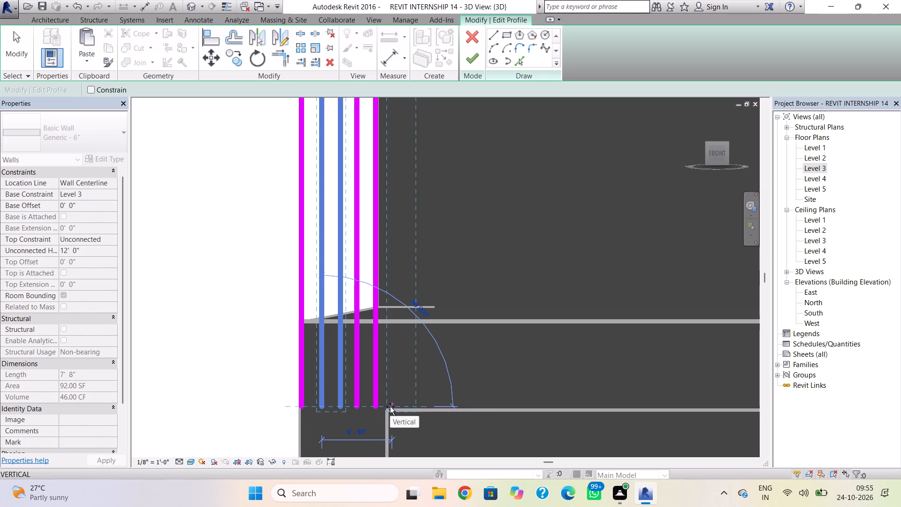
{"action": "left_click", "coordinate": [390, 407]}
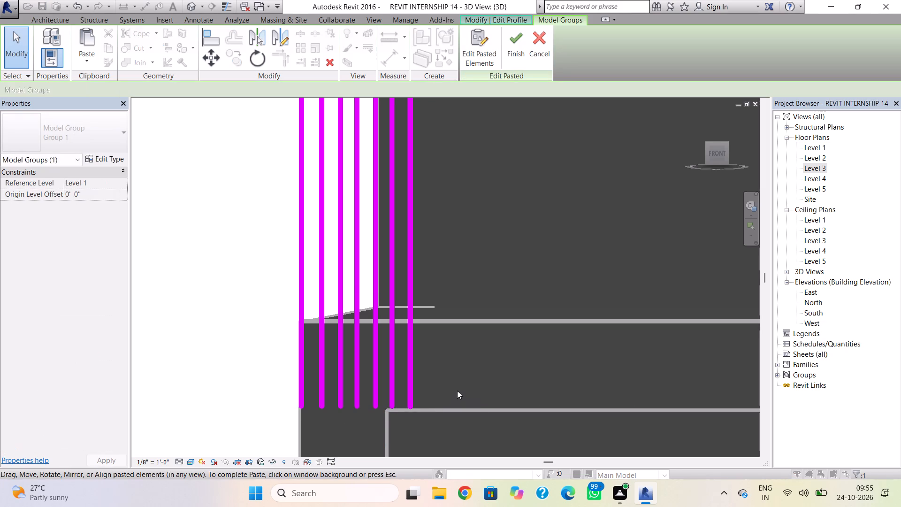
{"action": "key", "text": "ctrl+v"}
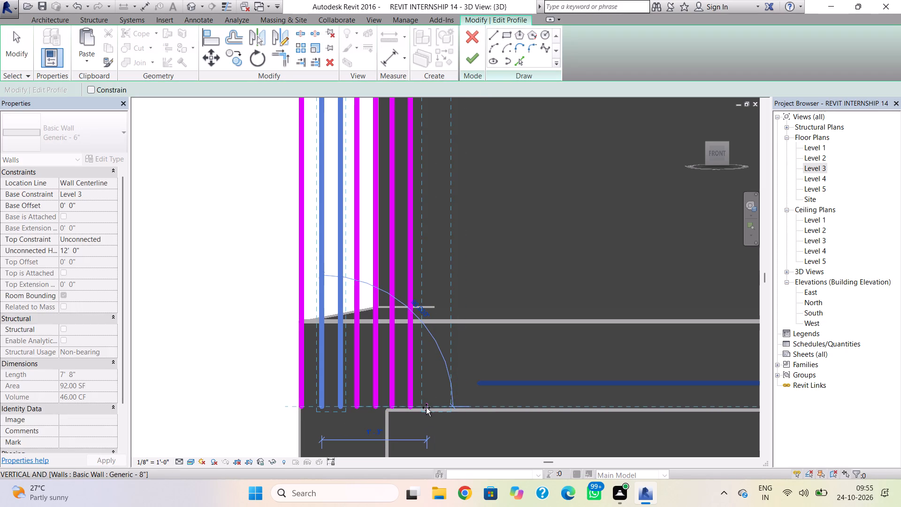
{"action": "left_click", "coordinate": [426, 407]}
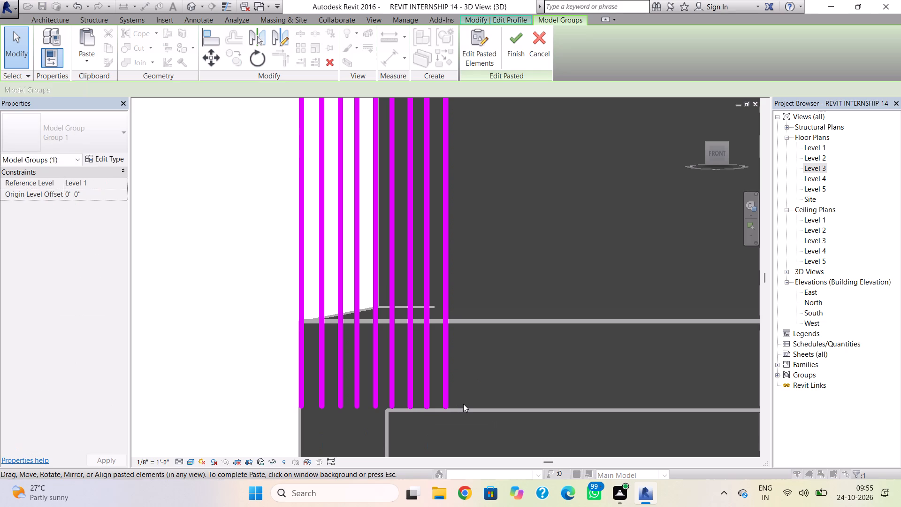
{"action": "key", "text": "ctrl+v"}
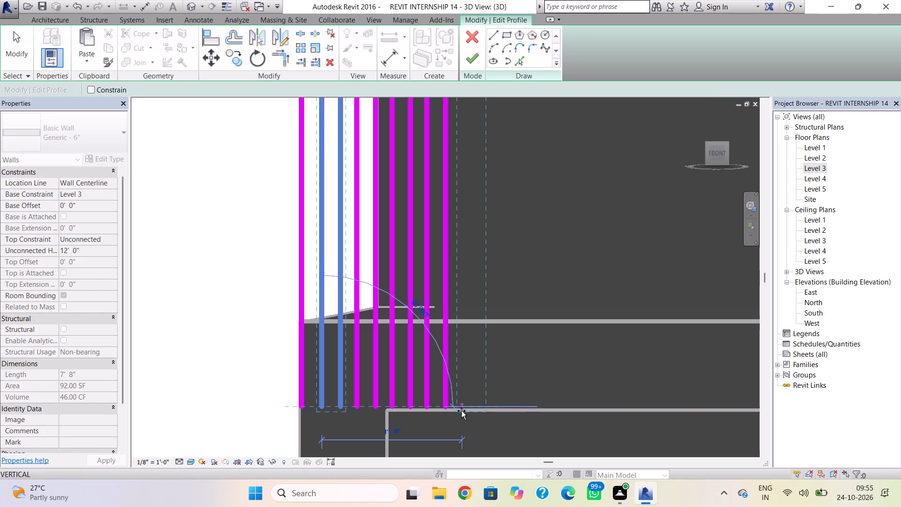
{"action": "left_click", "coordinate": [461, 411]}
{"action": "key", "text": "ctrl+v"}
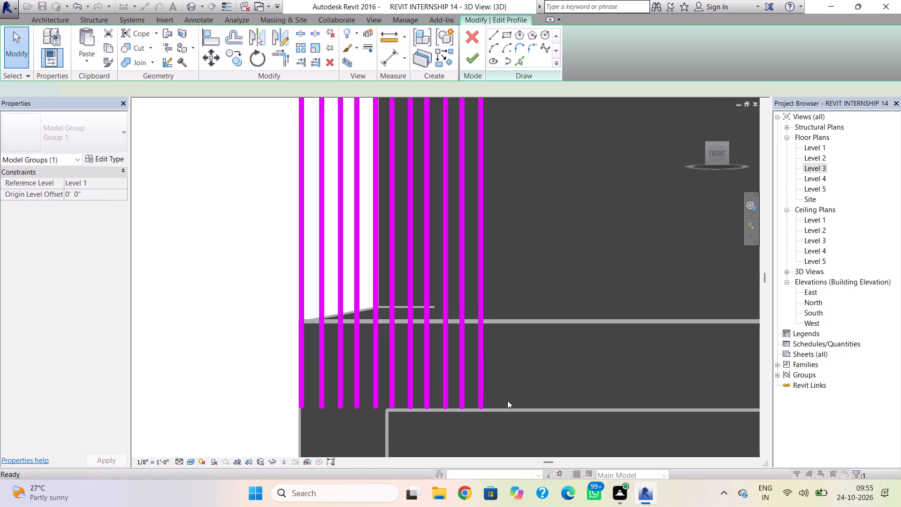
{"action": "left_click", "coordinate": [498, 412]}
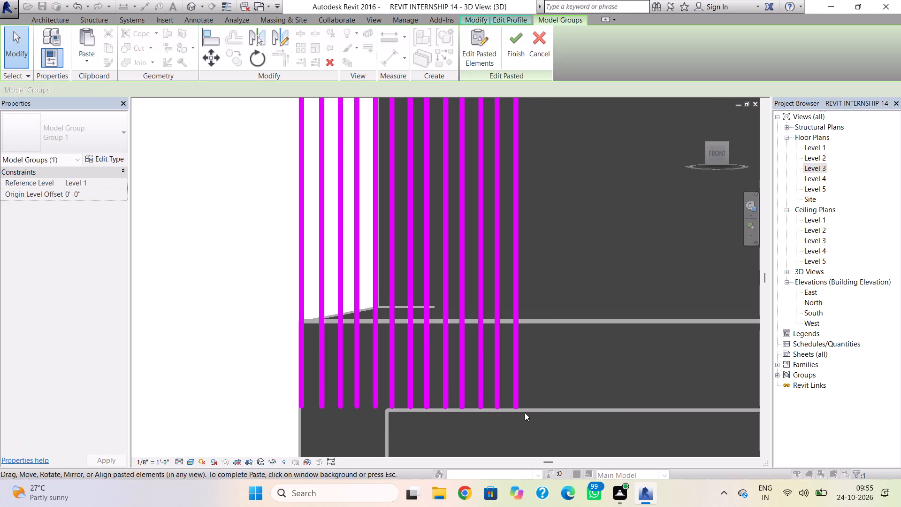
{"action": "key", "text": "ctrl+v"}
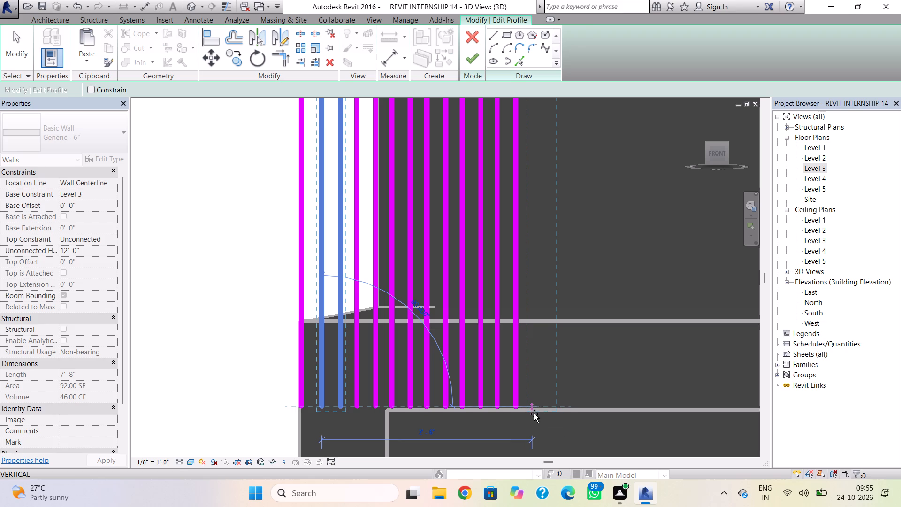
{"action": "left_click", "coordinate": [534, 414]}
{"action": "key", "text": "ctrl+v"}
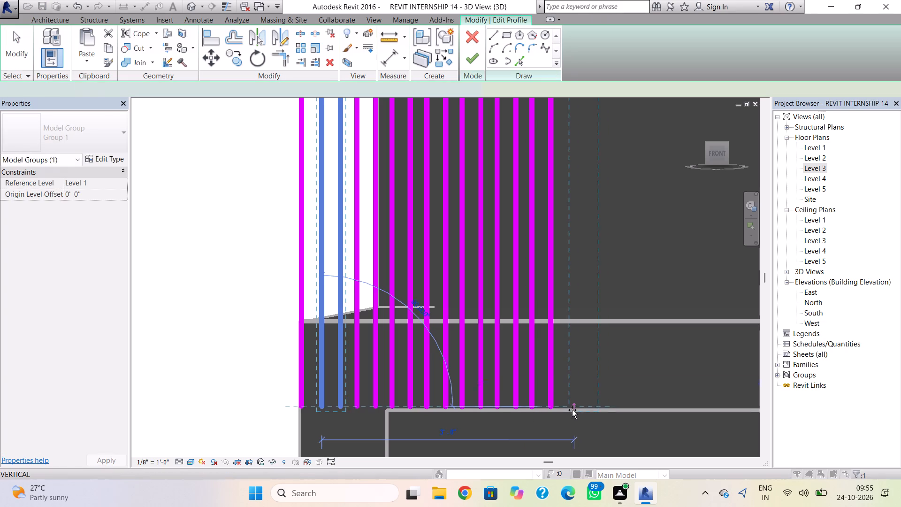
{"action": "left_click", "coordinate": [567, 411]}
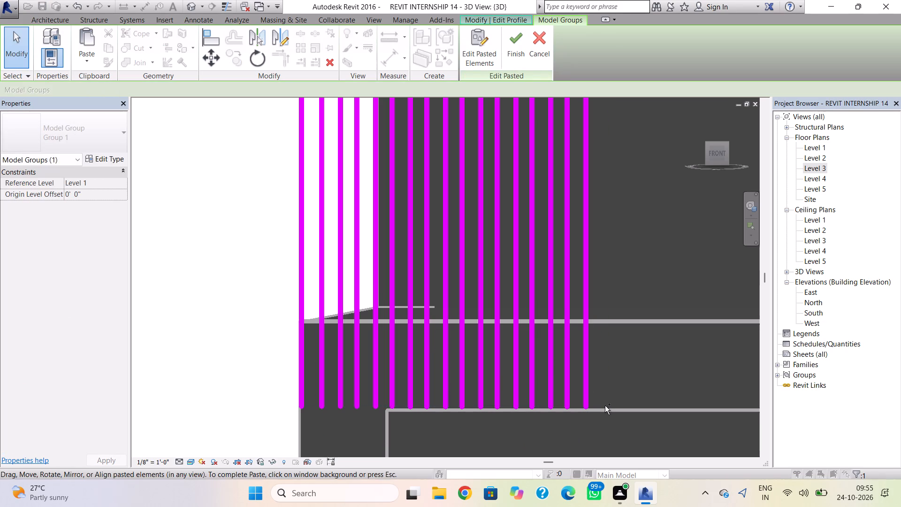
{"action": "key", "text": "ctrl+v"}
{"action": "left_click", "coordinate": [602, 407]}
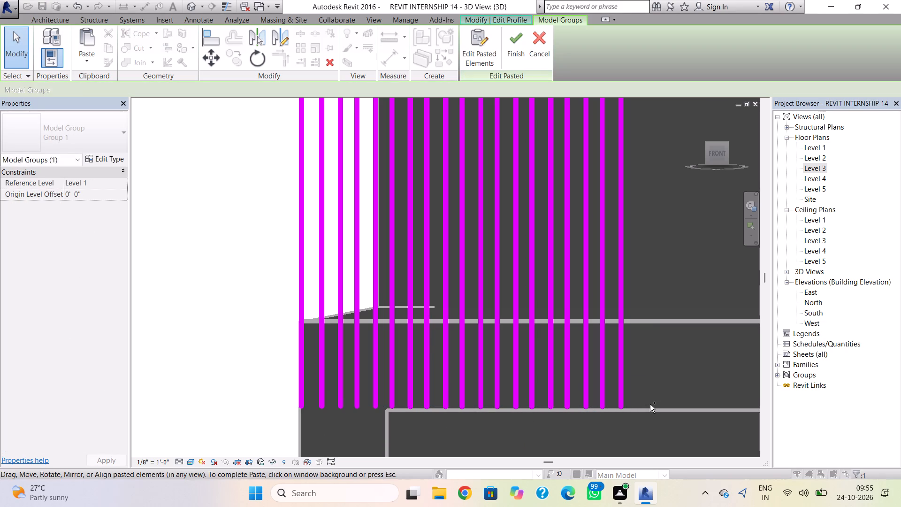
{"action": "key", "text": "ctrl+v"}
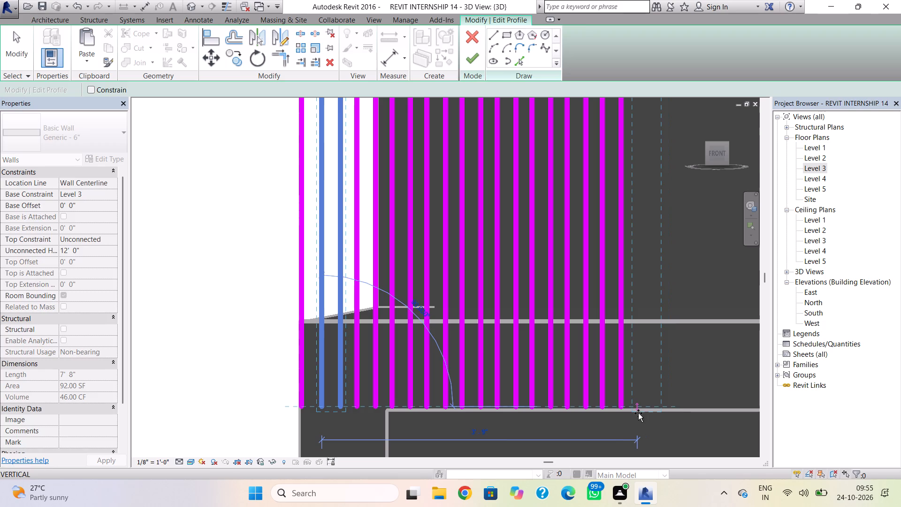
{"action": "left_click", "coordinate": [638, 413]}
Paste eight more copies of the vertical line pair at about 5" spacing along the profile's bottom level, up to the far vertical line.
{"action": "middle_click_drag", "start_coordinate": [680, 406], "coordinate": [391, 399]}
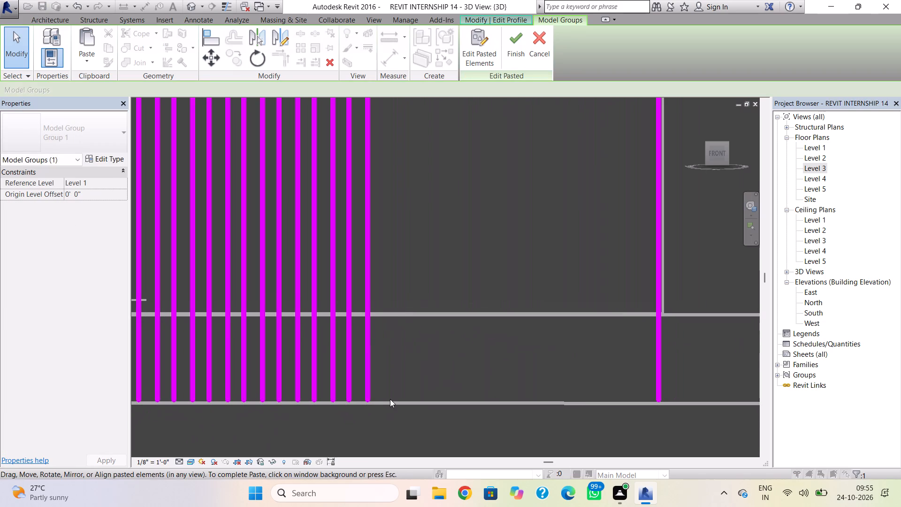
{"action": "key", "text": "ctrl+v"}
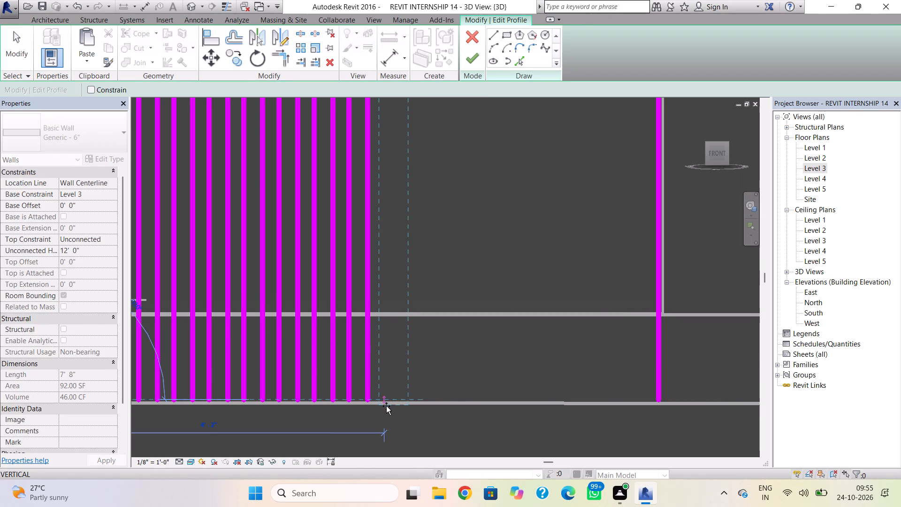
{"action": "left_click", "coordinate": [386, 406]}
{"action": "key", "text": "ctrl+v"}
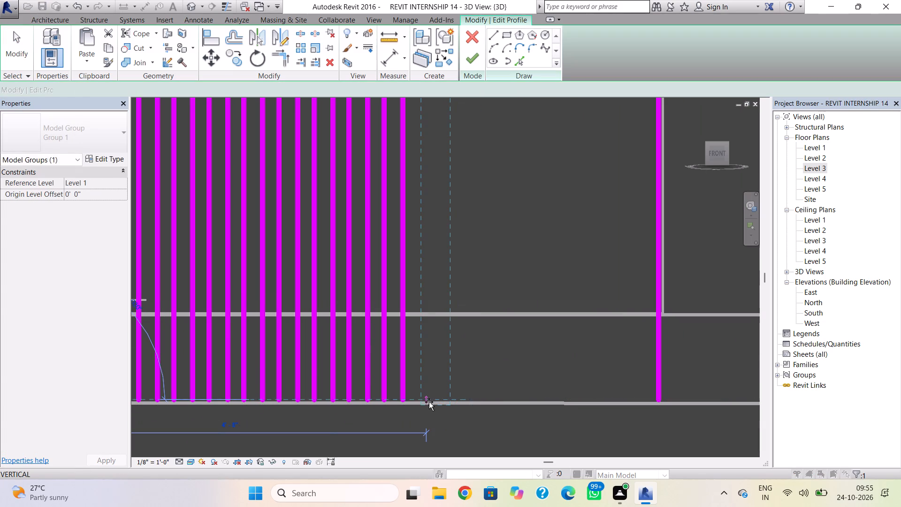
{"action": "left_click", "coordinate": [421, 407]}
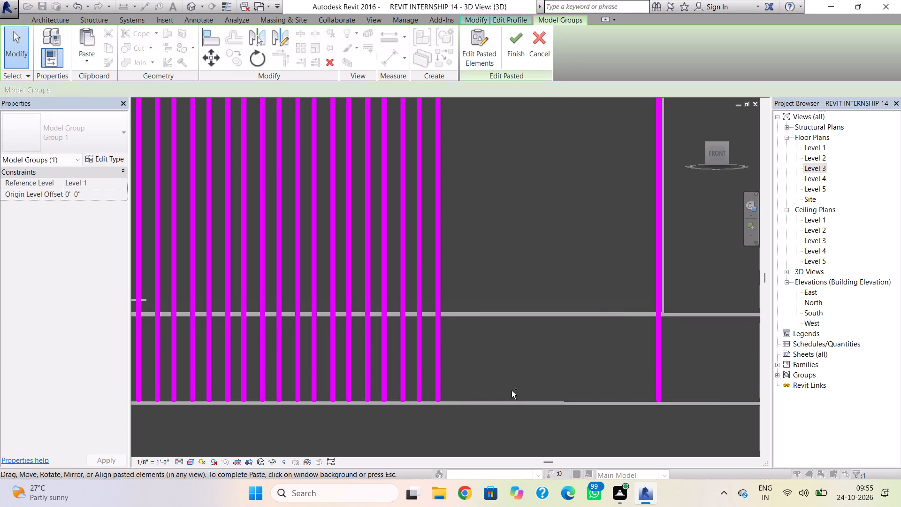
{"action": "key", "text": "ctrl+v"}
{"action": "left_click", "coordinate": [455, 408]}
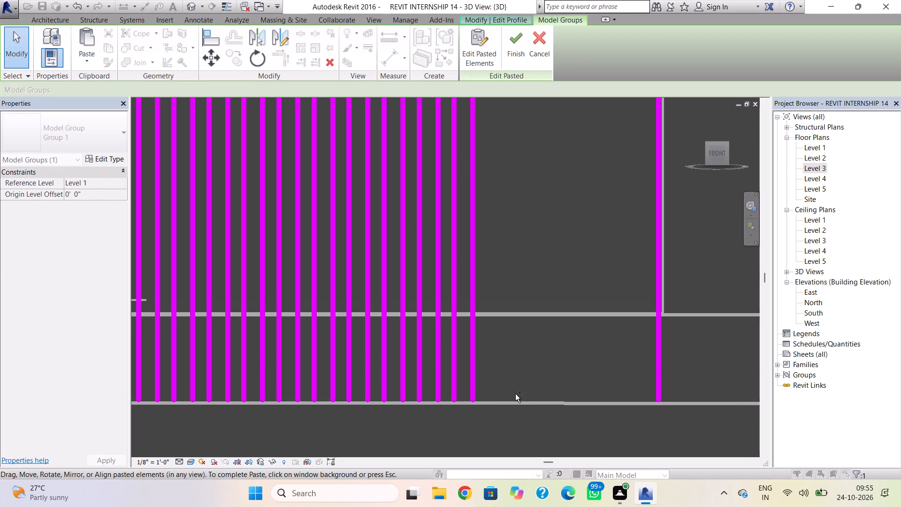
{"action": "key", "text": "ctrl+v"}
{"action": "left_click", "coordinate": [492, 405]}
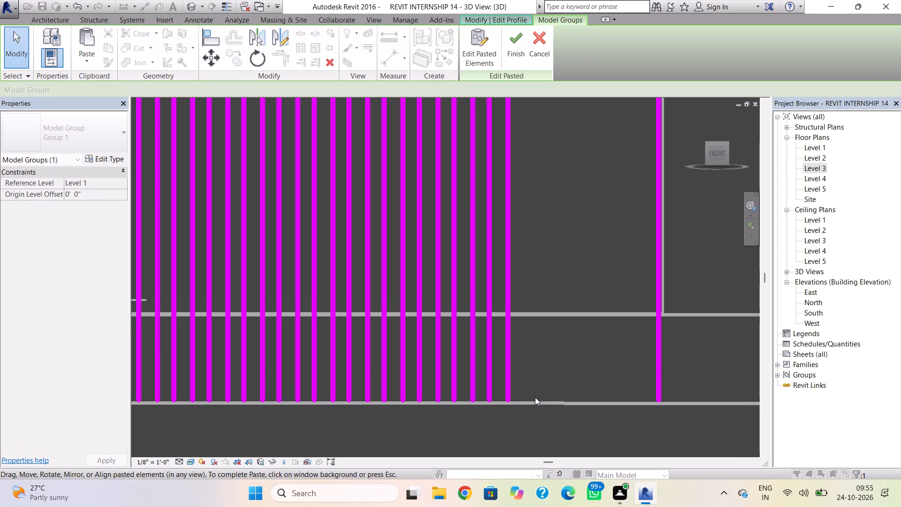
{"action": "key", "text": "ctrl+v"}
{"action": "left_click", "coordinate": [523, 404]}
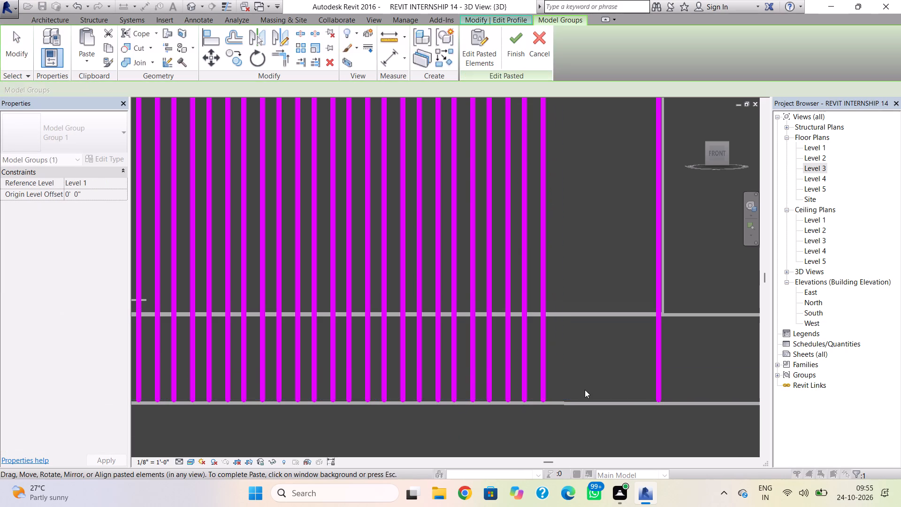
{"action": "key", "text": "ctrl+v"}
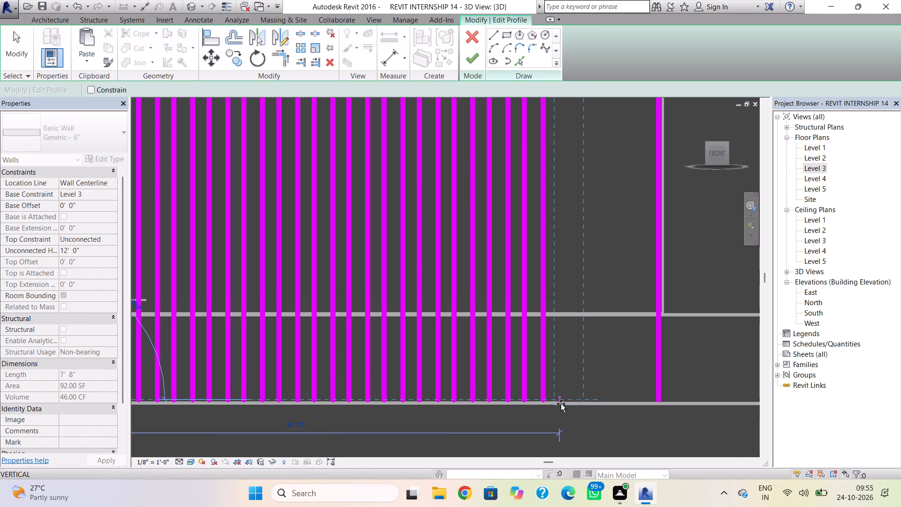
{"action": "left_click", "coordinate": [561, 404]}
{"action": "key", "text": "ctrl+v"}
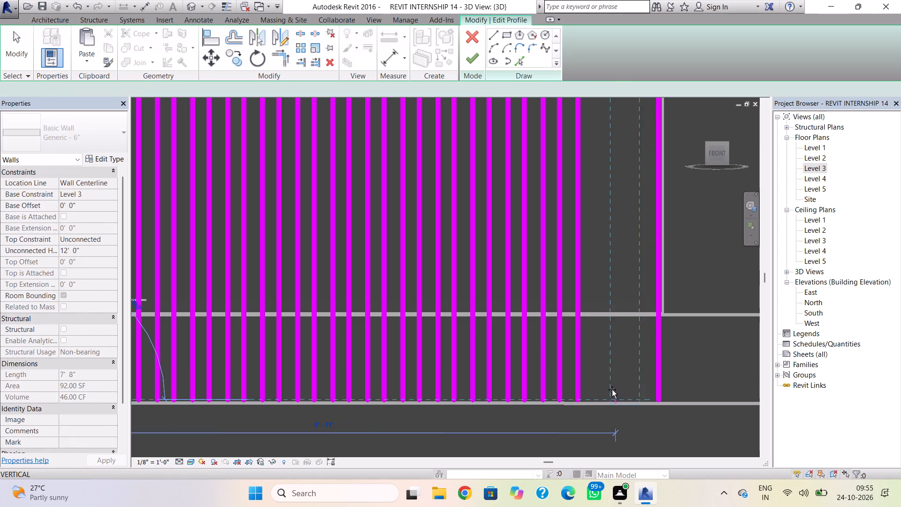
{"action": "left_click", "coordinate": [595, 404]}
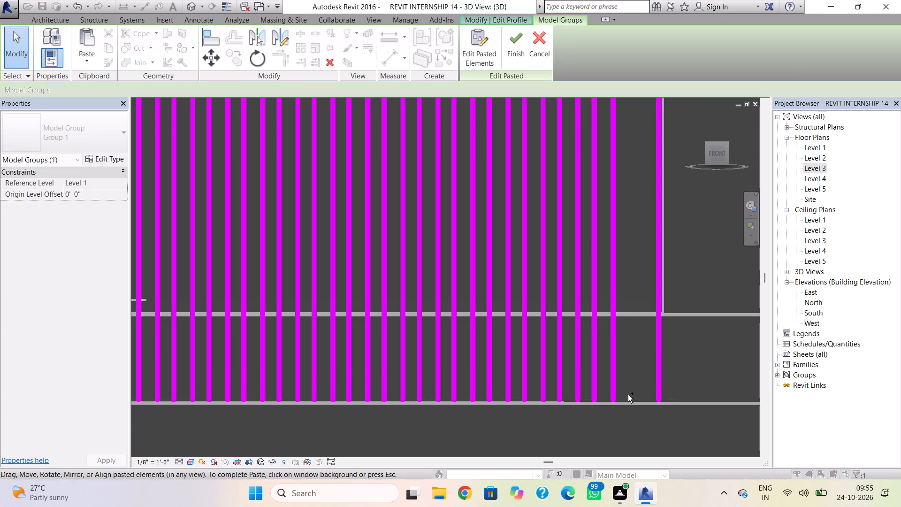
{"action": "key", "text": "ctrl+v"}
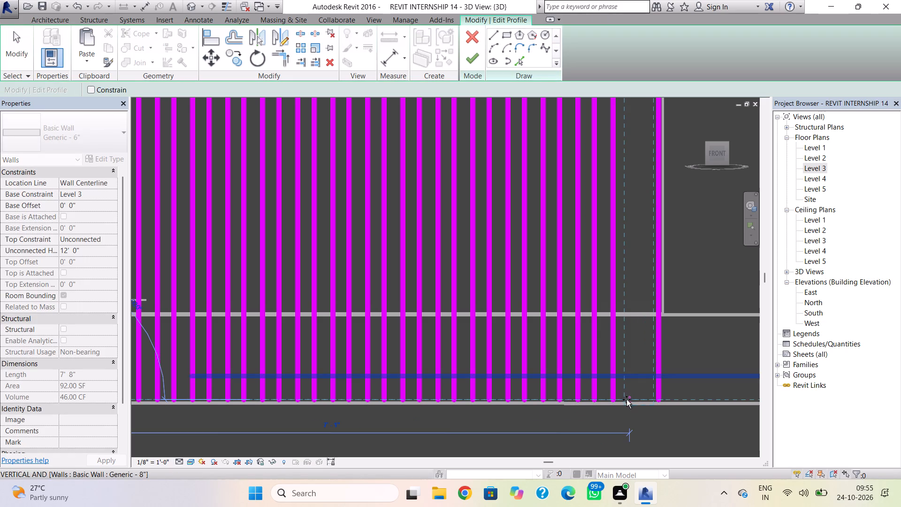
{"action": "left_click", "coordinate": [626, 400]}
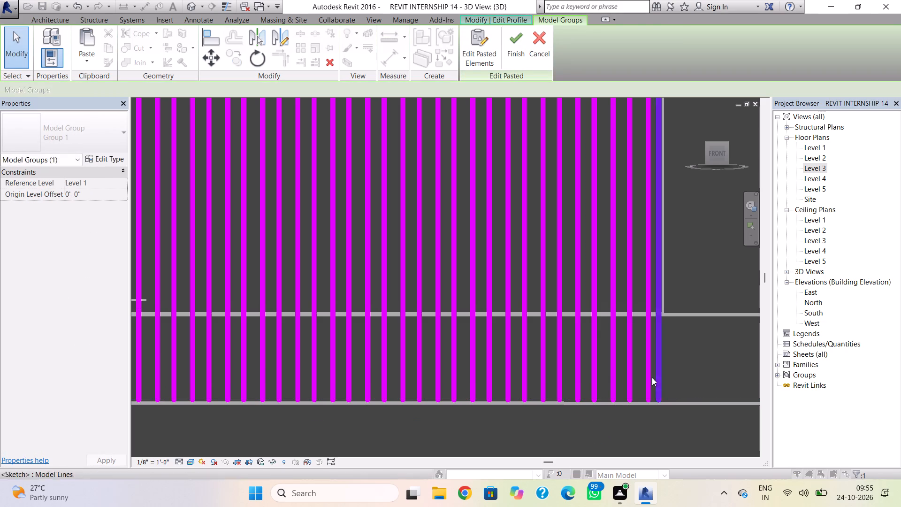
{"action": "key", "text": "Escape"}
Draw short horizontal lines closing the bottom ends of the first three slats, starting at the wall's outer edge.
{"action": "scroll", "coordinate": [529, 342], "scroll_direction": "down", "scroll_amount": 2}
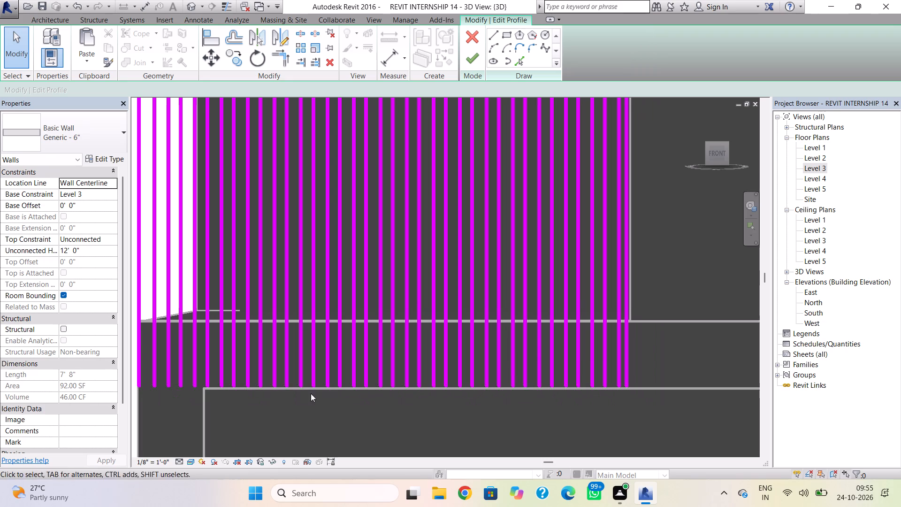
{"action": "middle_click_drag", "start_coordinate": [311, 394], "coordinate": [534, 383]}
{"action": "scroll", "coordinate": [372, 396], "scroll_direction": "up", "scroll_amount": 3}
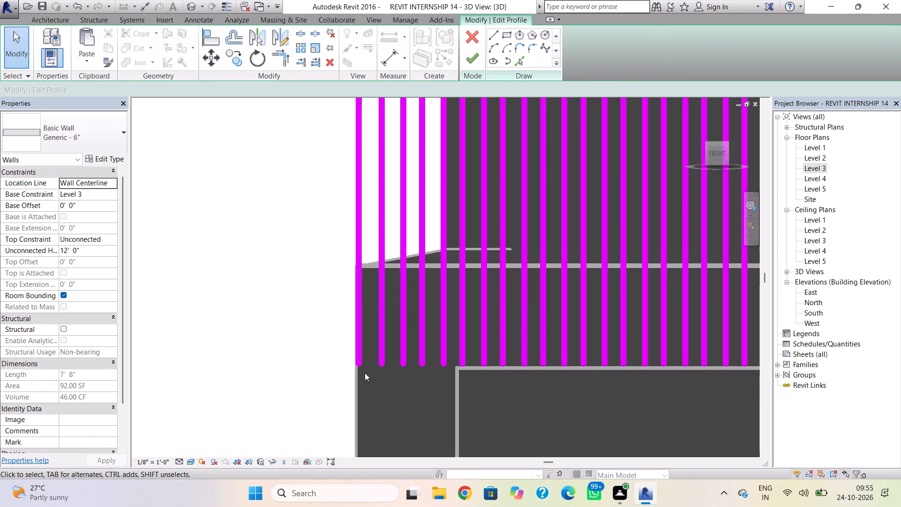
{"action": "left_click", "coordinate": [490, 37]}
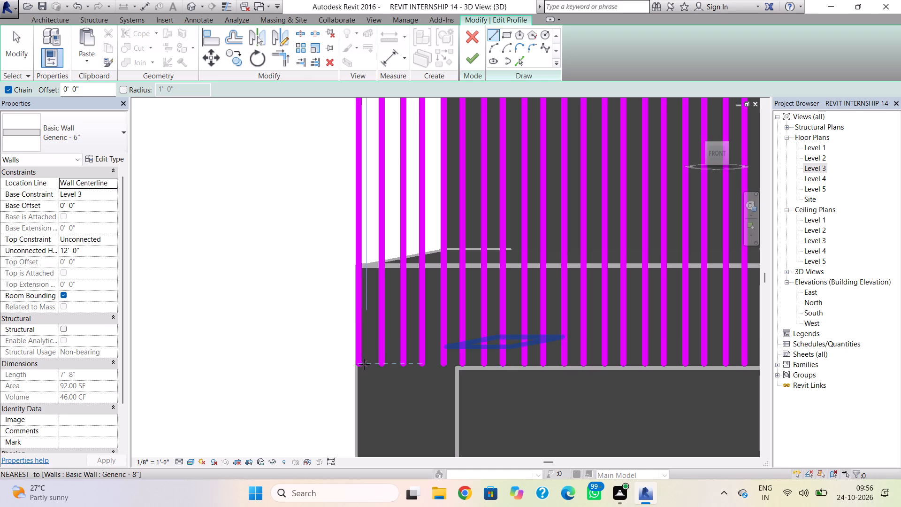
{"action": "left_click", "coordinate": [364, 364]}
{"action": "key", "text": "Escape"}
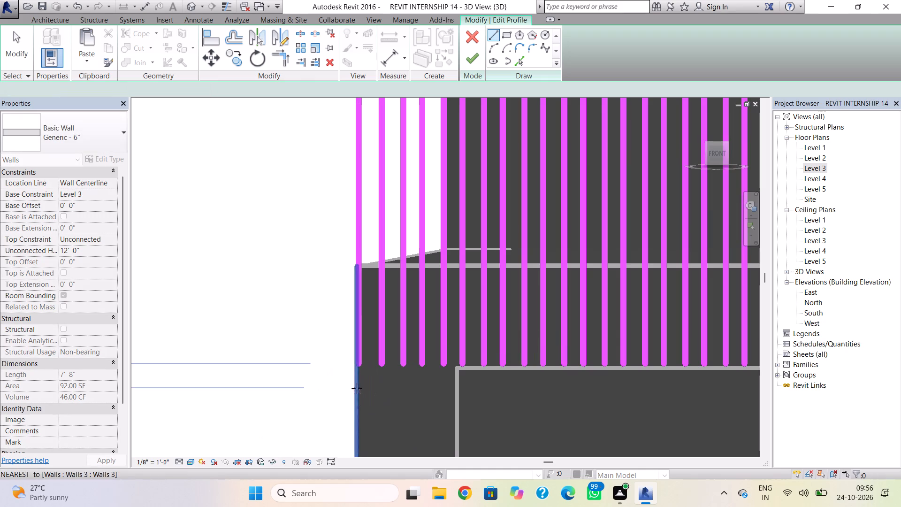
{"action": "left_click", "coordinate": [359, 363]}
{"action": "left_click", "coordinate": [384, 364]}
{"action": "key", "text": "Escape"}
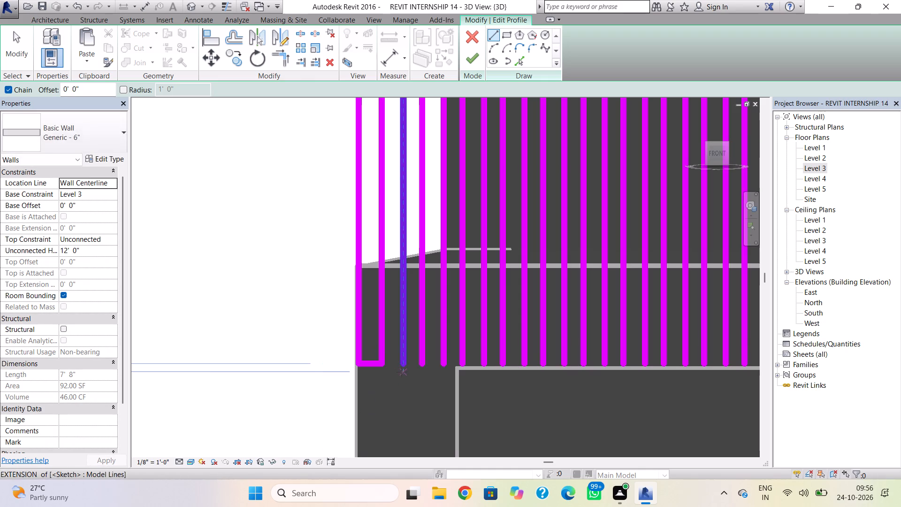
{"action": "left_click", "coordinate": [406, 366]}
{"action": "left_click", "coordinate": [421, 366]}
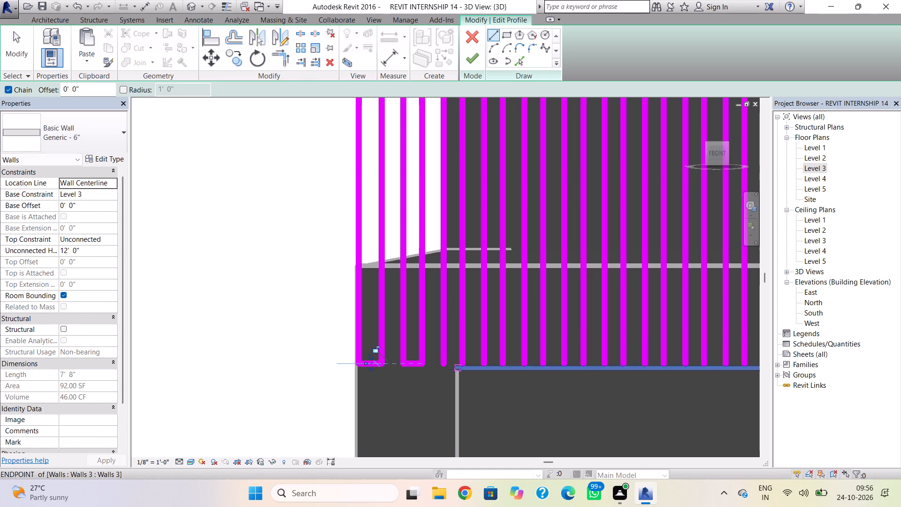
{"action": "left_click", "coordinate": [444, 369]}
{"action": "key", "text": "Escape"}
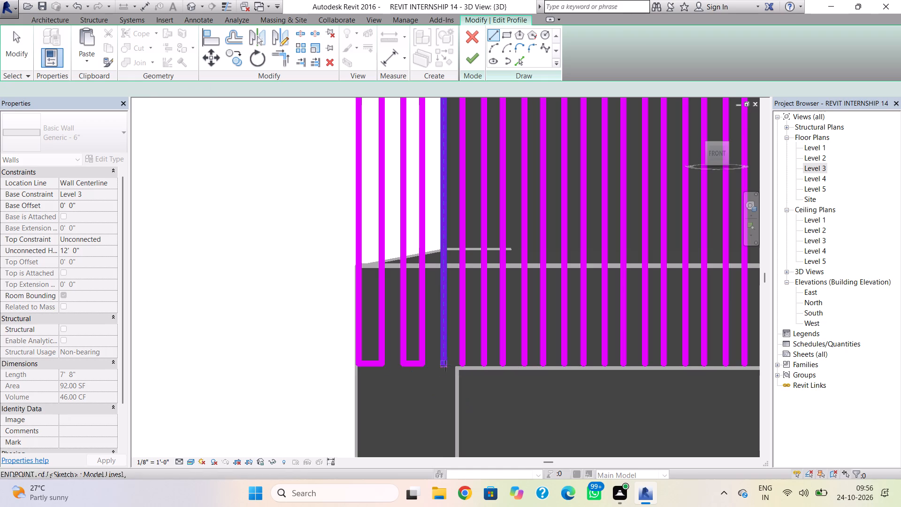
{"action": "left_click", "coordinate": [445, 365]}
{"action": "left_click", "coordinate": [459, 365]}
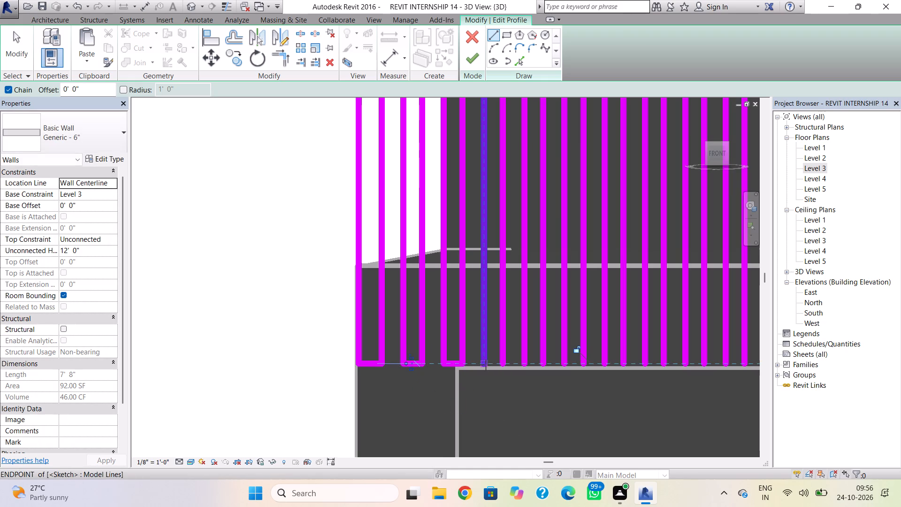
Close the bottom ends of the next four slats, the fourth to seventh from the outer edge, with short horizontal lines.
{"action": "left_click", "coordinate": [486, 365]}
{"action": "left_click", "coordinate": [500, 365]}
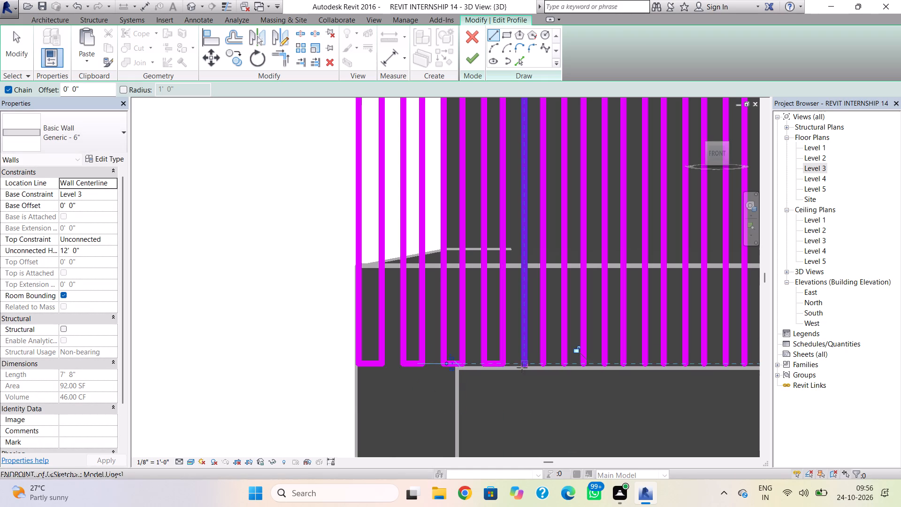
{"action": "left_click", "coordinate": [524, 363]}
{"action": "left_click", "coordinate": [543, 364]}
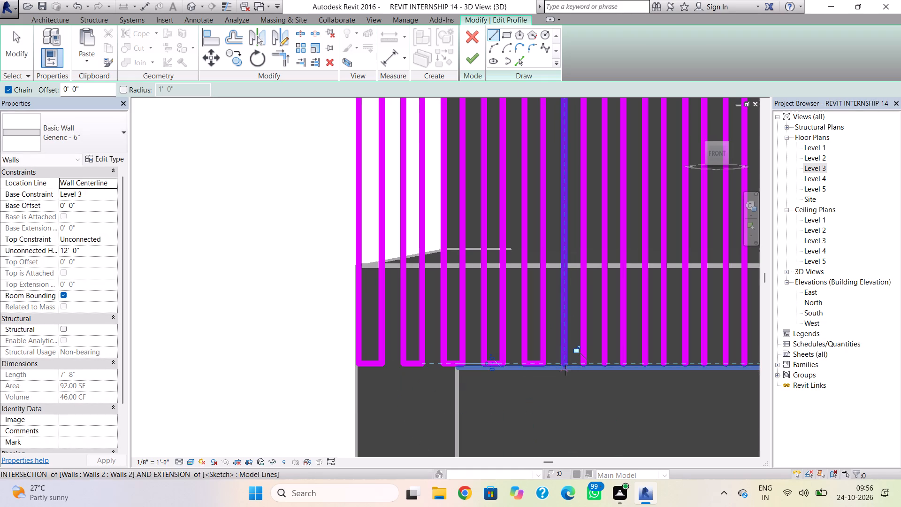
{"action": "left_click", "coordinate": [565, 365]}
{"action": "left_click", "coordinate": [578, 365]}
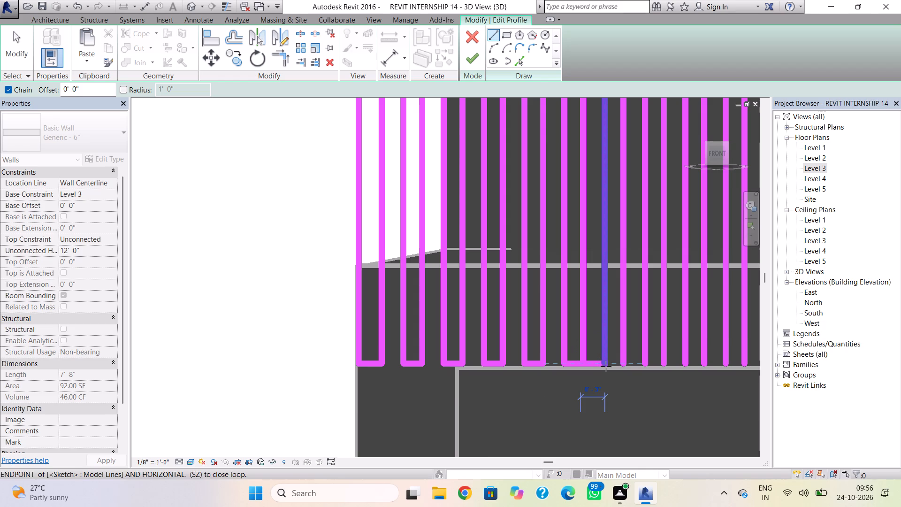
{"action": "key", "text": "Escape"}
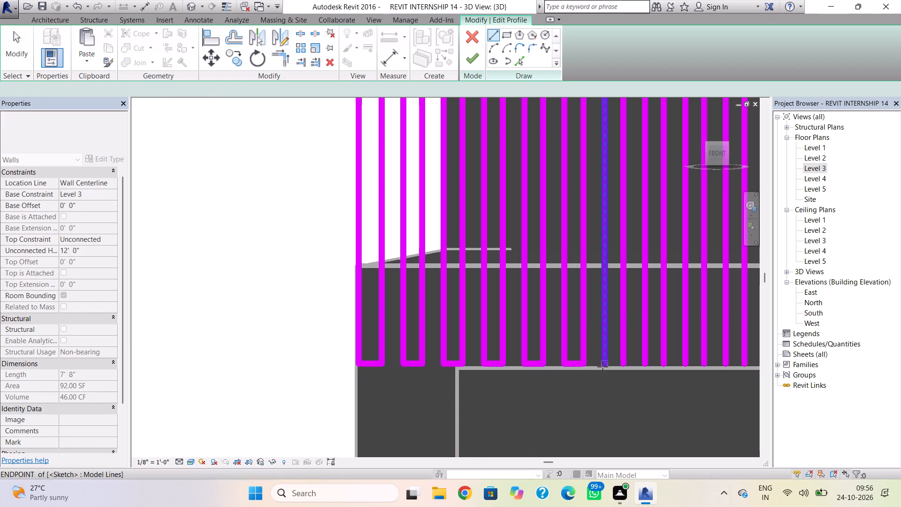
{"action": "left_click", "coordinate": [605, 366]}
{"action": "left_click", "coordinate": [623, 365]}
{"action": "key", "text": "Escape"}
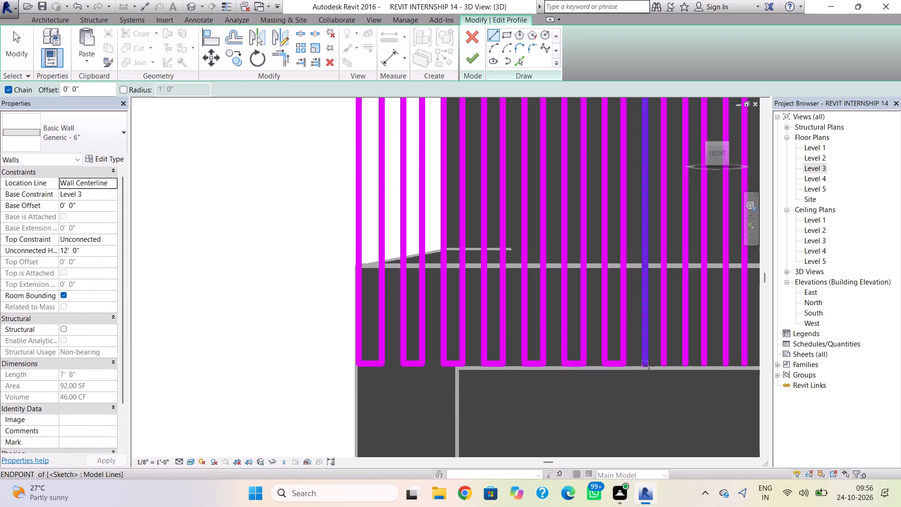
Close the bottom ends of the eighth, ninth and tenth slats from the outer edge with short horizontal lines.
{"action": "left_click", "coordinate": [649, 366]}
{"action": "left_click", "coordinate": [660, 366]}
{"action": "key", "text": "Escape"}
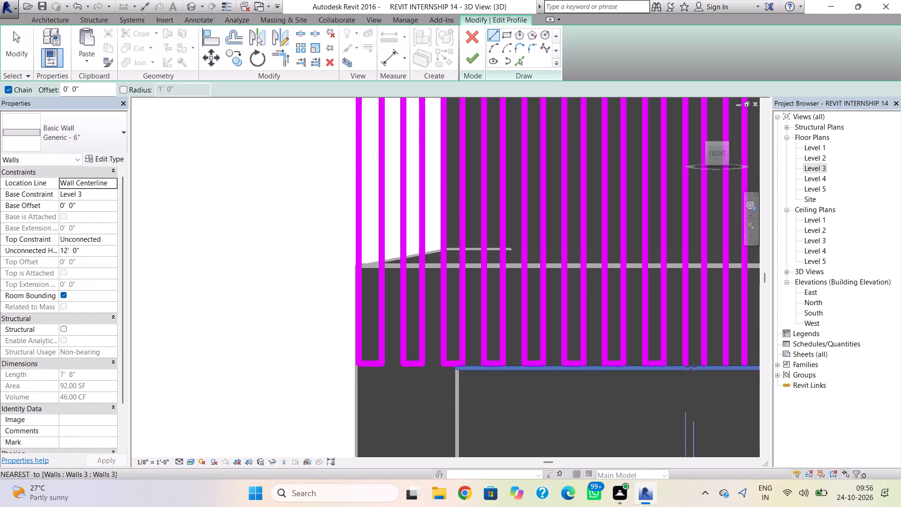
{"action": "left_click", "coordinate": [688, 364]}
{"action": "left_click", "coordinate": [701, 365]}
{"action": "key", "text": "Escape"}
{"action": "left_click", "coordinate": [725, 364]}
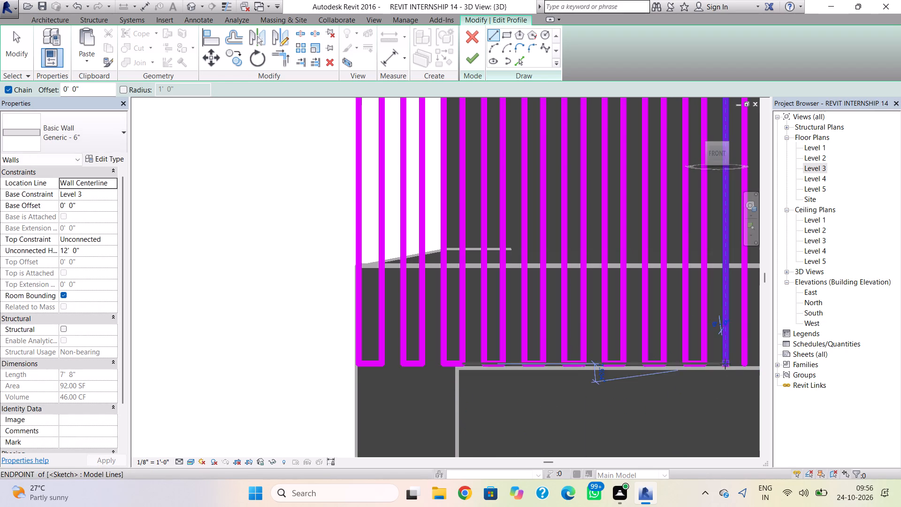
{"action": "left_click", "coordinate": [748, 366]}
Draw short horizontal lines closing the top ends of the first two slats at the wall's outer edge.
{"action": "scroll", "coordinate": [606, 368], "scroll_direction": "down", "scroll_amount": 3}
{"action": "scroll", "coordinate": [557, 374], "scroll_direction": "down", "scroll_amount": 1}
{"action": "middle_click_drag", "start_coordinate": [557, 374], "coordinate": [532, 438]}
{"action": "scroll", "coordinate": [526, 442], "scroll_direction": "down", "scroll_amount": 2}
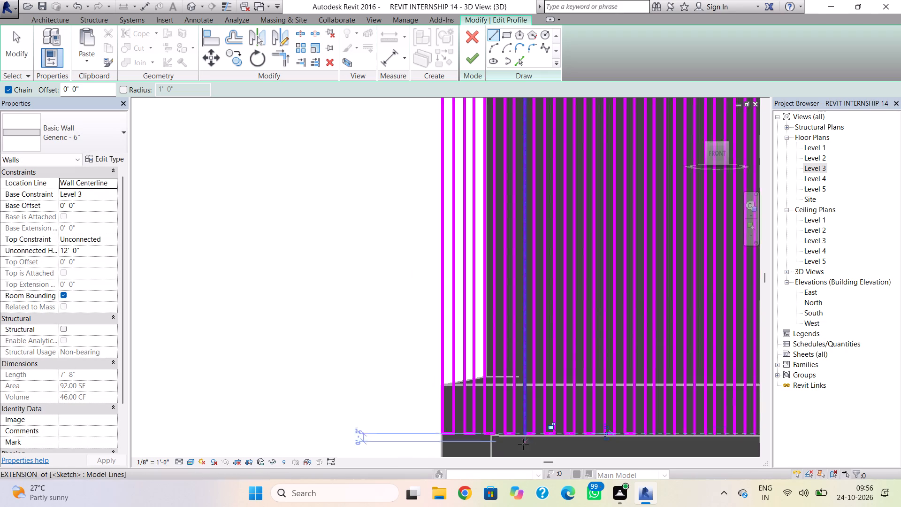
{"action": "scroll", "coordinate": [454, 310], "scroll_direction": "down", "scroll_amount": 6}
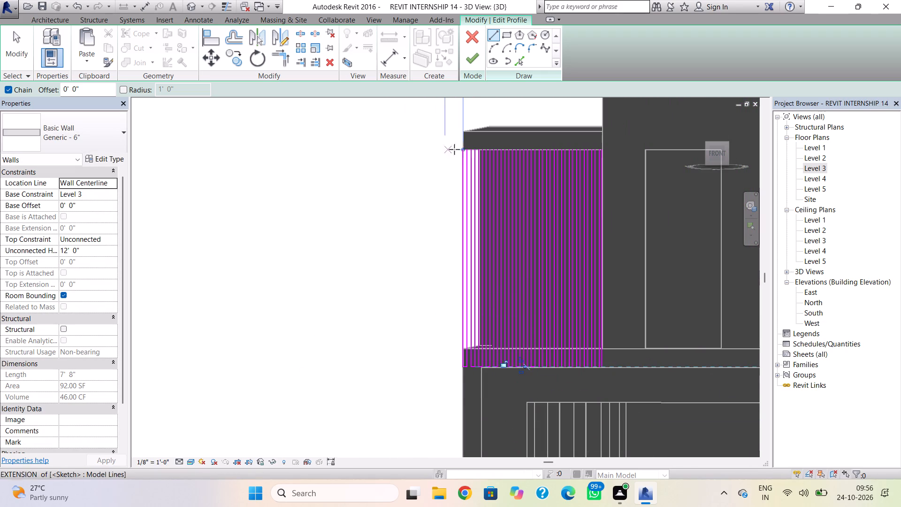
{"action": "scroll", "coordinate": [463, 158], "scroll_direction": "up", "scroll_amount": 12}
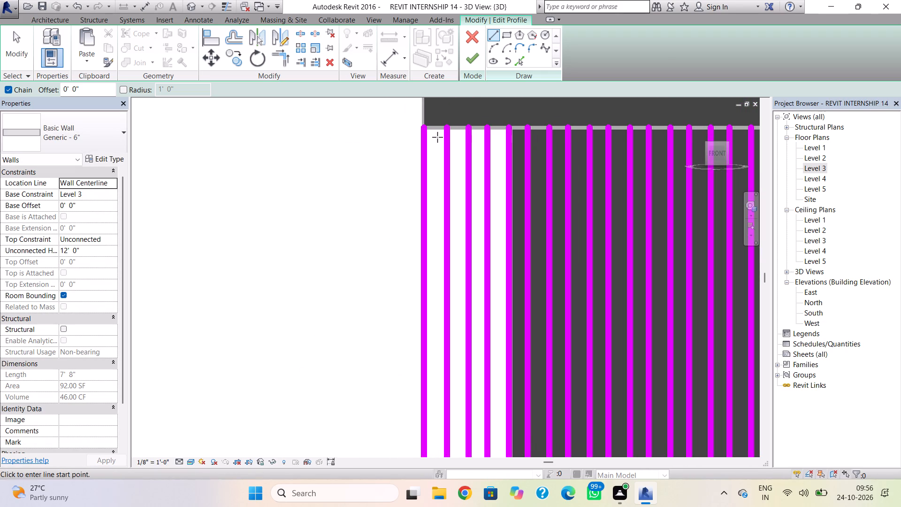
{"action": "left_click", "coordinate": [448, 129]}
{"action": "left_click", "coordinate": [419, 127]}
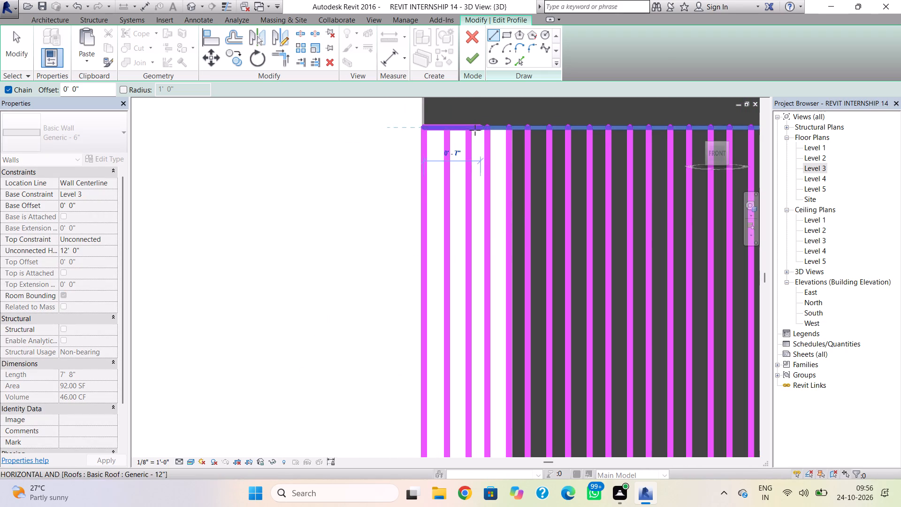
{"action": "key", "text": "Escape"}
{"action": "left_click", "coordinate": [469, 125]}
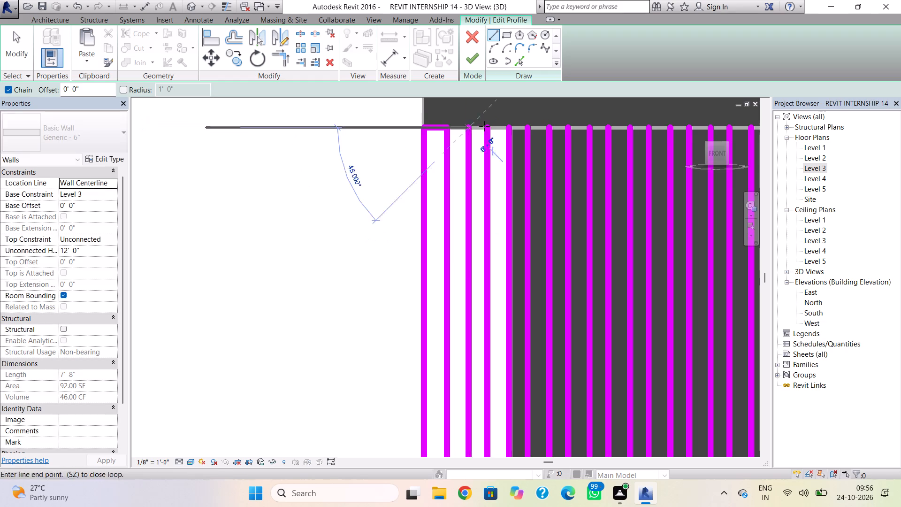
{"action": "left_click", "coordinate": [488, 126]}
{"action": "key", "text": "Escape"}
Close the top ends of the third, fourth and fifth slats from the outer edge with short horizontal lines.
{"action": "left_click", "coordinate": [508, 127]}
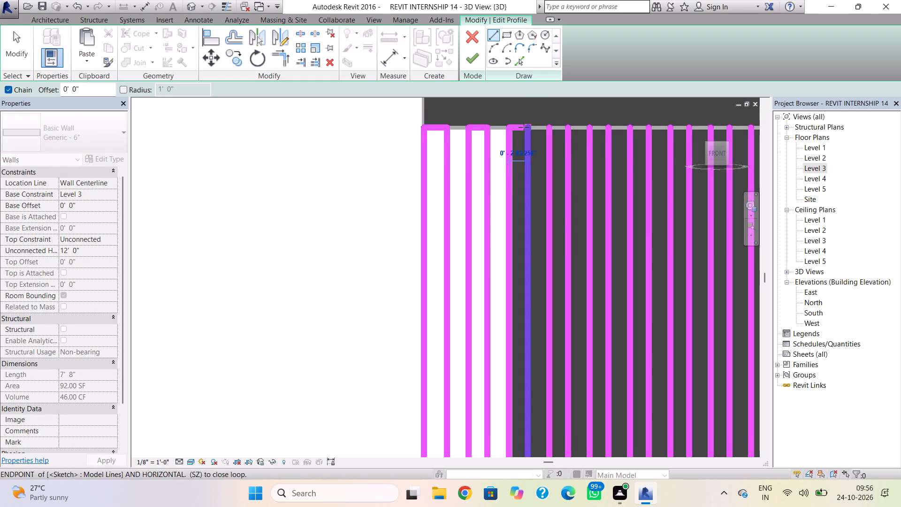
{"action": "left_click", "coordinate": [524, 127]}
{"action": "key", "text": "Escape"}
{"action": "left_click", "coordinate": [549, 129]}
{"action": "left_click", "coordinate": [564, 128]}
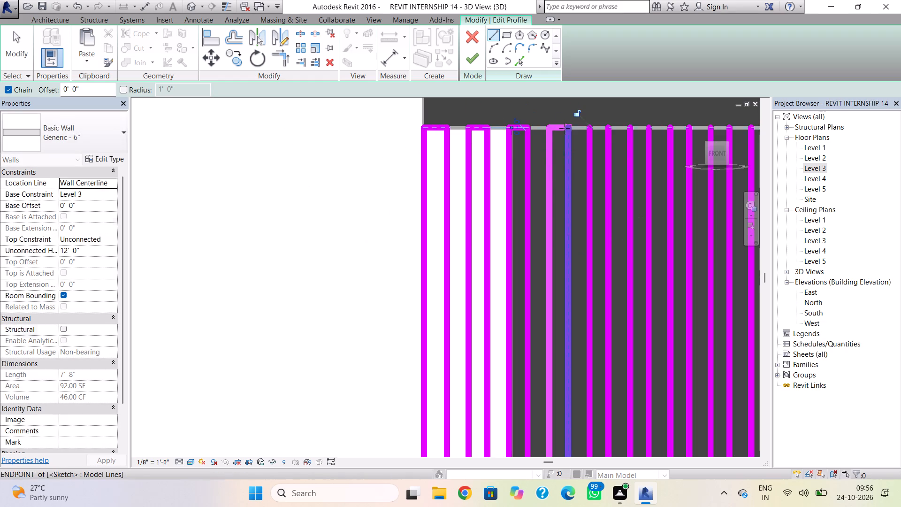
{"action": "key", "text": "Escape"}
{"action": "left_click", "coordinate": [590, 130]}
{"action": "left_click", "coordinate": [613, 128]}
{"action": "key", "text": "Escape"}
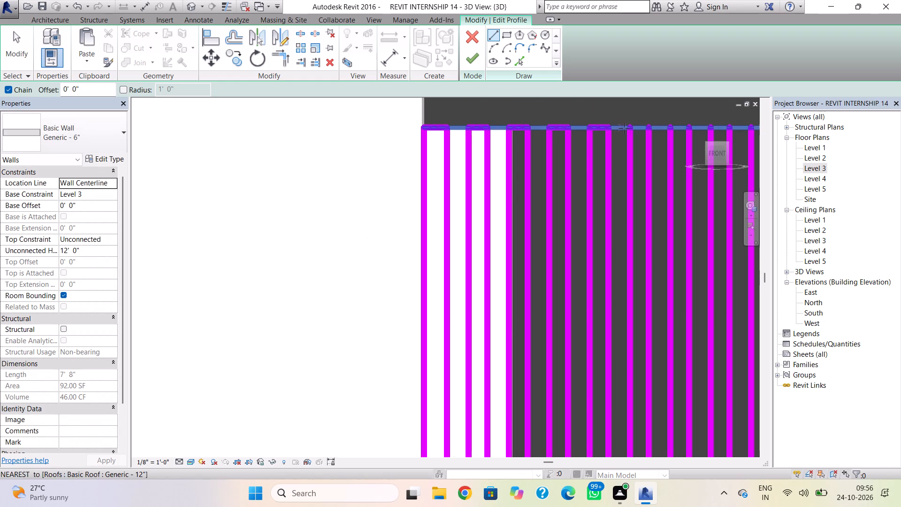
Close the top ends of the sixth, seventh and eighth slats from the outer edge with short horizontal lines.
{"action": "left_click", "coordinate": [628, 130]}
{"action": "left_click", "coordinate": [648, 127]}
{"action": "key", "text": "Escape"}
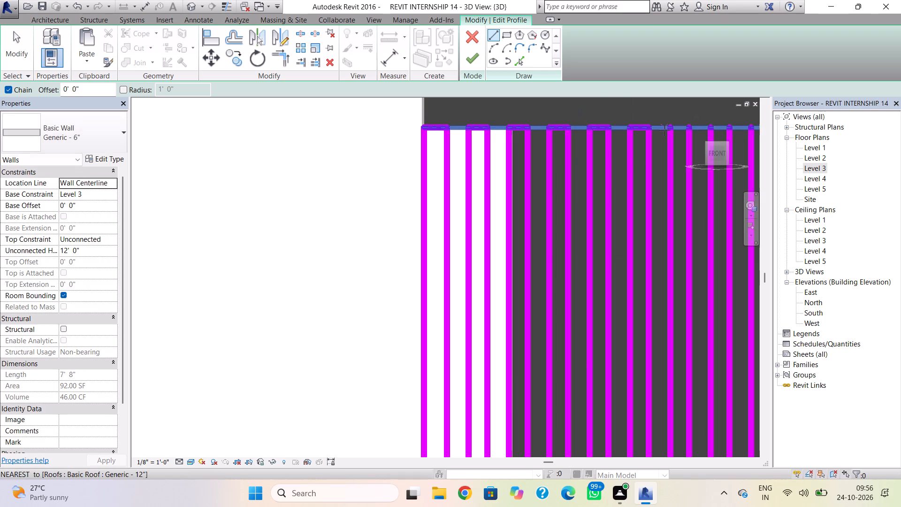
{"action": "left_click", "coordinate": [675, 132]}
{"action": "left_click", "coordinate": [686, 129]}
{"action": "key", "text": "Escape"}
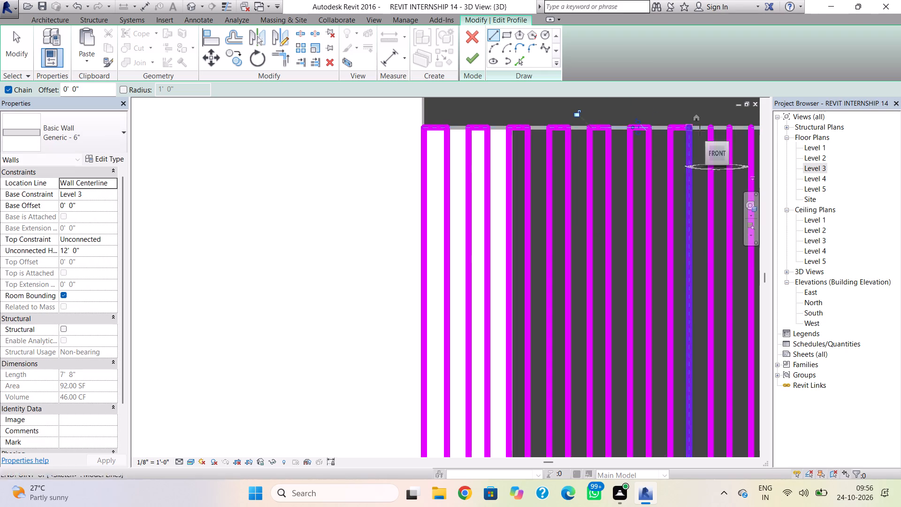
{"action": "left_click", "coordinate": [709, 128]}
{"action": "left_click", "coordinate": [723, 127]}
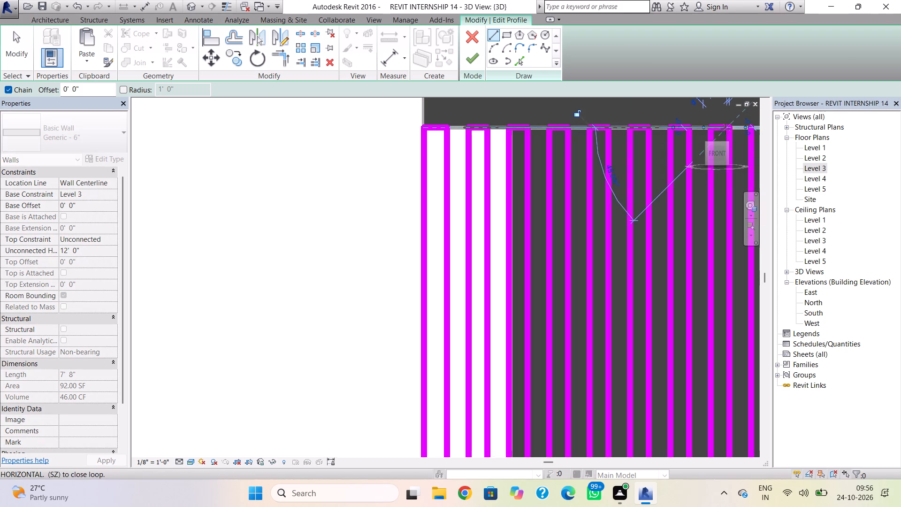
{"action": "scroll", "coordinate": [717, 134], "scroll_direction": "down", "scroll_amount": 2}
{"action": "middle_click_drag", "start_coordinate": [702, 141], "coordinate": [297, 180]}
{"action": "key", "text": "Escape"}
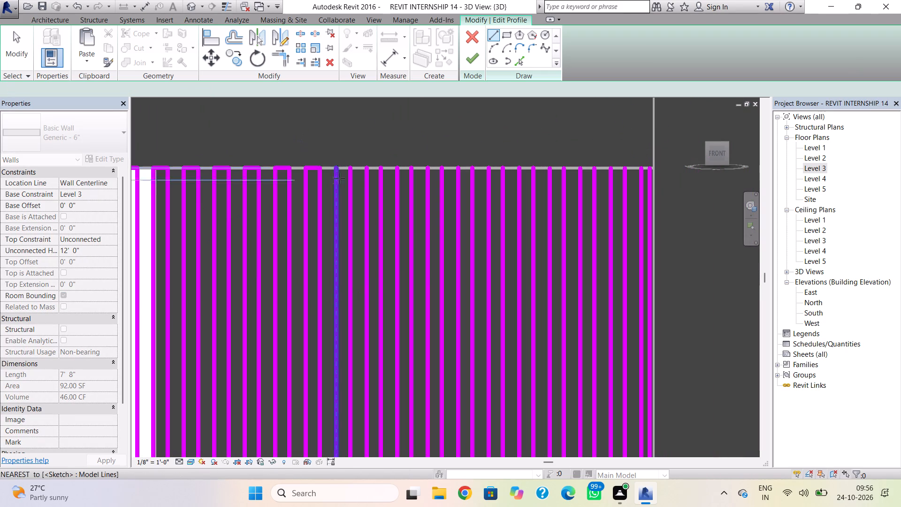
Close the top ends of the ninth to twelfth slats from the outer edge with short horizontal lines.
{"action": "left_click", "coordinate": [336, 170]}
{"action": "left_click", "coordinate": [348, 166]}
{"action": "key", "text": "Escape"}
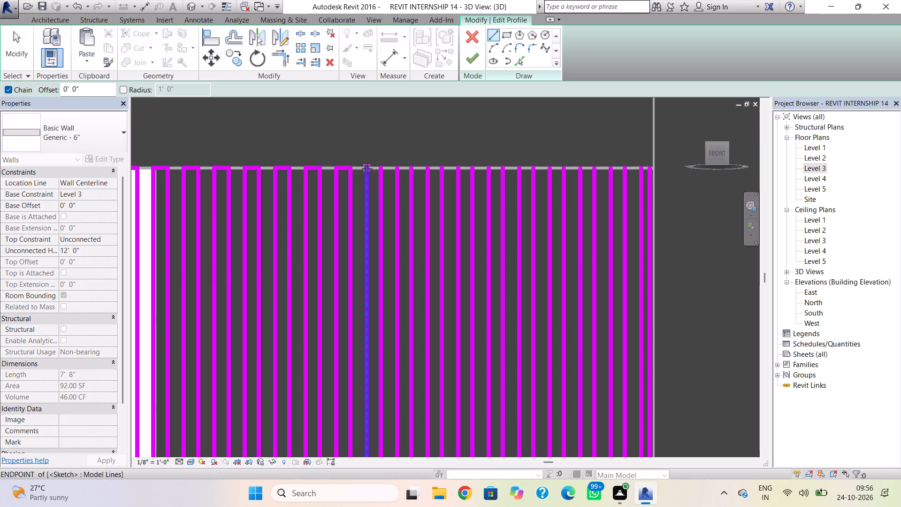
{"action": "left_click", "coordinate": [367, 169]}
{"action": "left_click", "coordinate": [383, 169]}
{"action": "key", "text": "Escape"}
{"action": "left_click", "coordinate": [397, 168]}
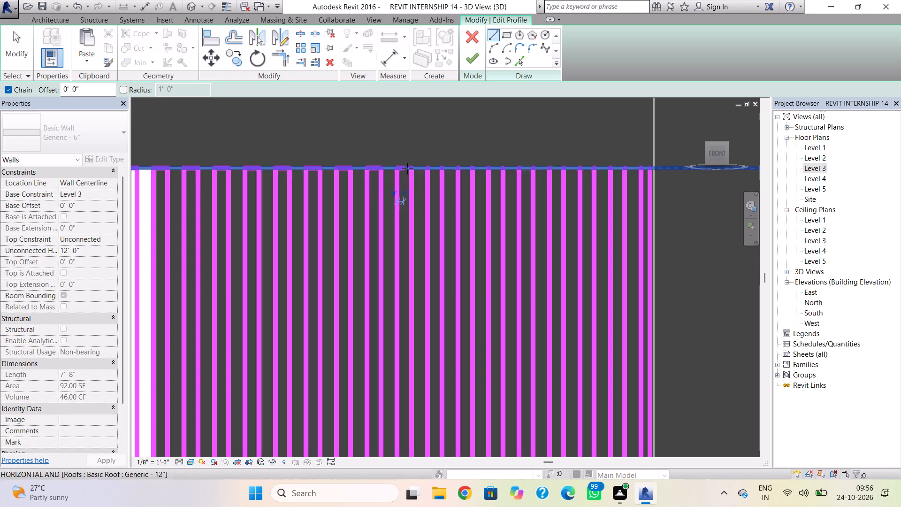
{"action": "left_click", "coordinate": [409, 169]}
{"action": "key", "text": "Escape"}
{"action": "left_click", "coordinate": [428, 169]}
{"action": "left_click", "coordinate": [439, 168]}
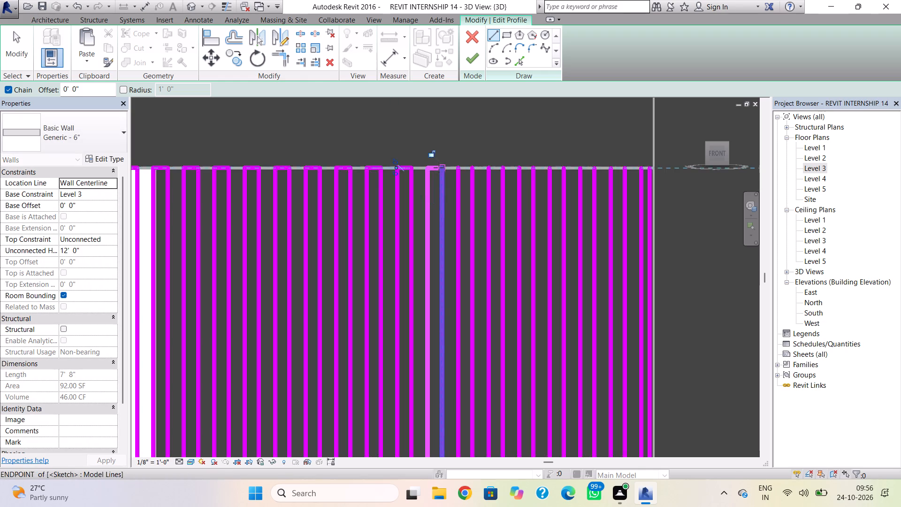
{"action": "key", "text": "Escape"}
Close the top ends of the thirteenth to sixteenth slats from the outer edge with short horizontal lines.
{"action": "left_click", "coordinate": [456, 168]}
{"action": "left_click", "coordinate": [470, 168]}
{"action": "key", "text": "Escape"}
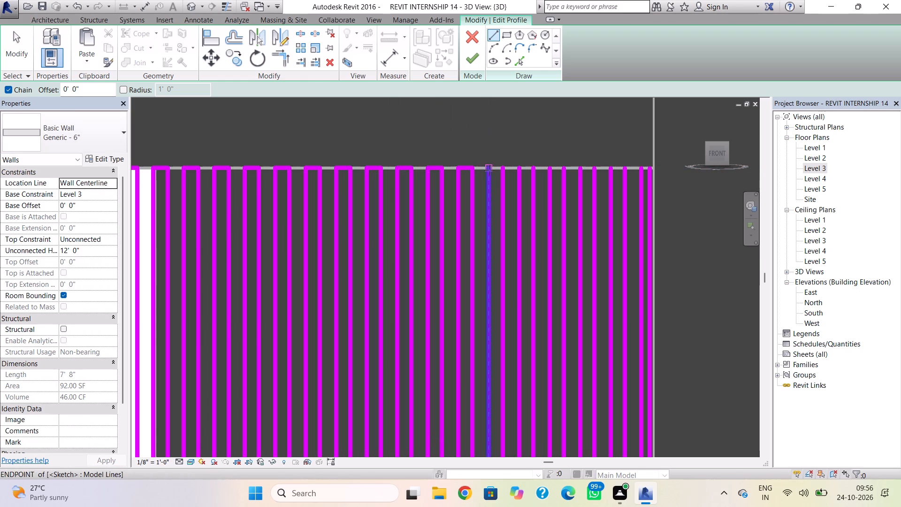
{"action": "left_click", "coordinate": [489, 170]}
{"action": "left_click", "coordinate": [498, 170]}
{"action": "key", "text": "Escape"}
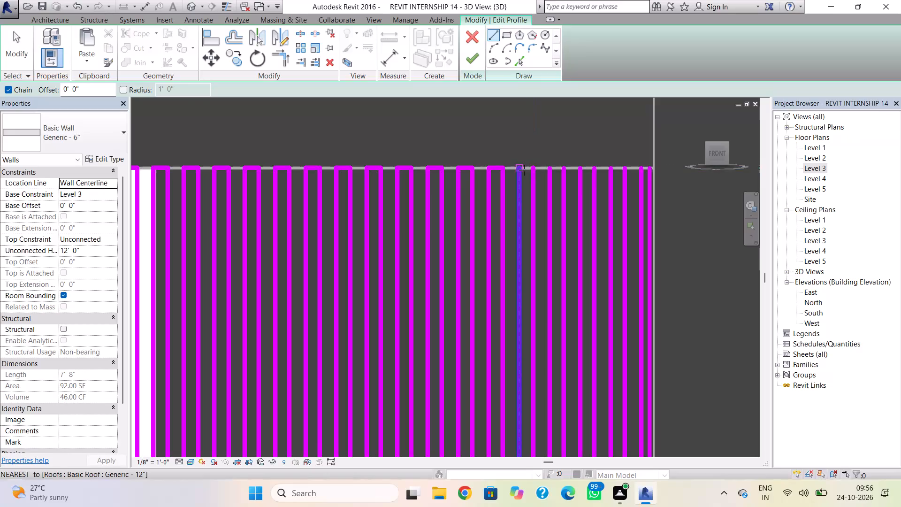
{"action": "left_click", "coordinate": [524, 170]}
{"action": "left_click", "coordinate": [533, 170]}
{"action": "key", "text": "Escape"}
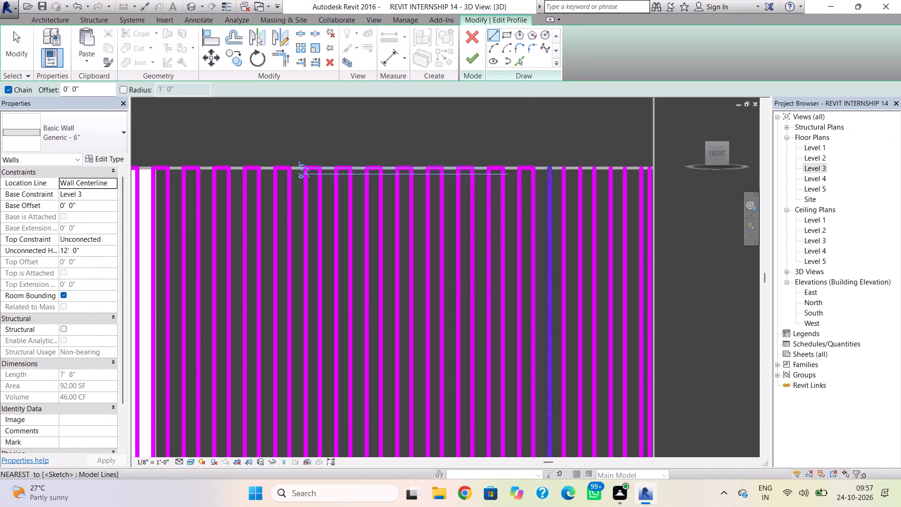
{"action": "left_click", "coordinate": [549, 169]}
{"action": "left_click", "coordinate": [562, 169]}
{"action": "key", "text": "Escape"}
Close the top ends of the last three slats, up to the wall's inner edge, with short horizontal lines.
{"action": "left_click", "coordinate": [579, 169]}
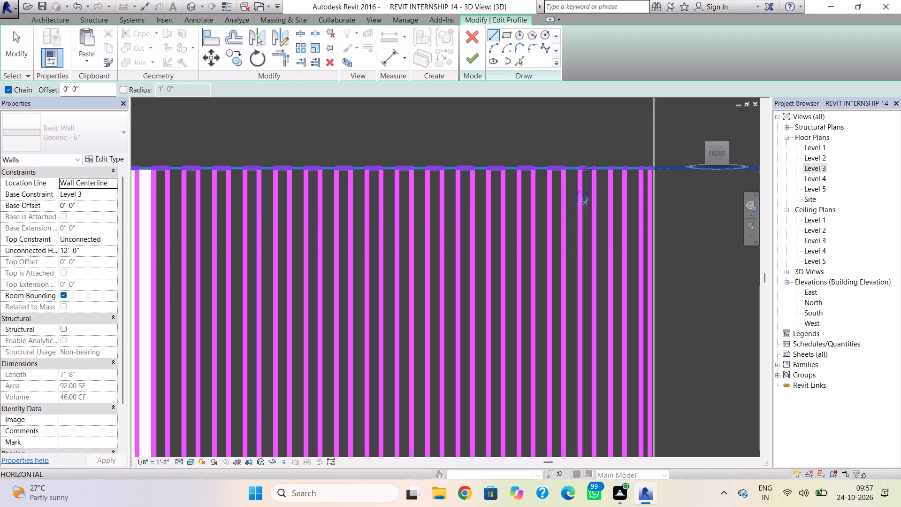
{"action": "left_click", "coordinate": [592, 169]}
{"action": "key", "text": "Escape"}
{"action": "left_click", "coordinate": [612, 170]}
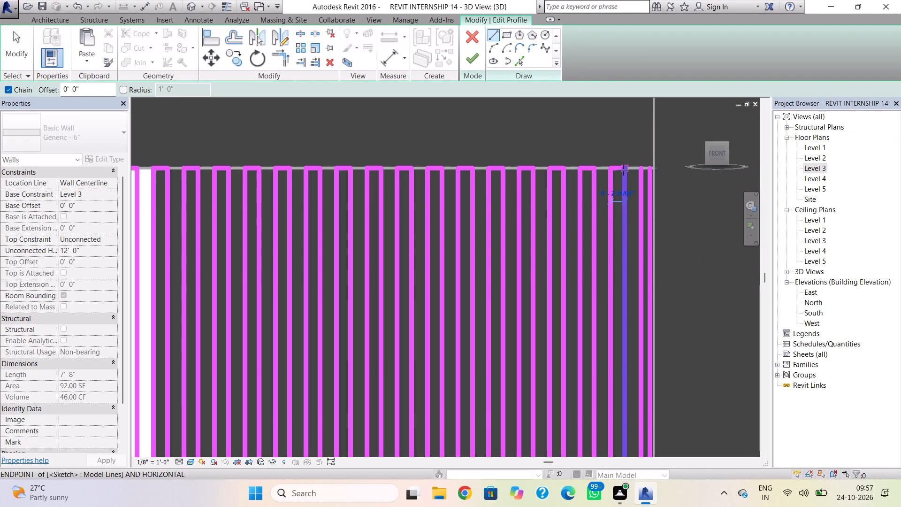
{"action": "left_click", "coordinate": [624, 170]}
{"action": "key", "text": "Escape"}
{"action": "left_click", "coordinate": [637, 170]}
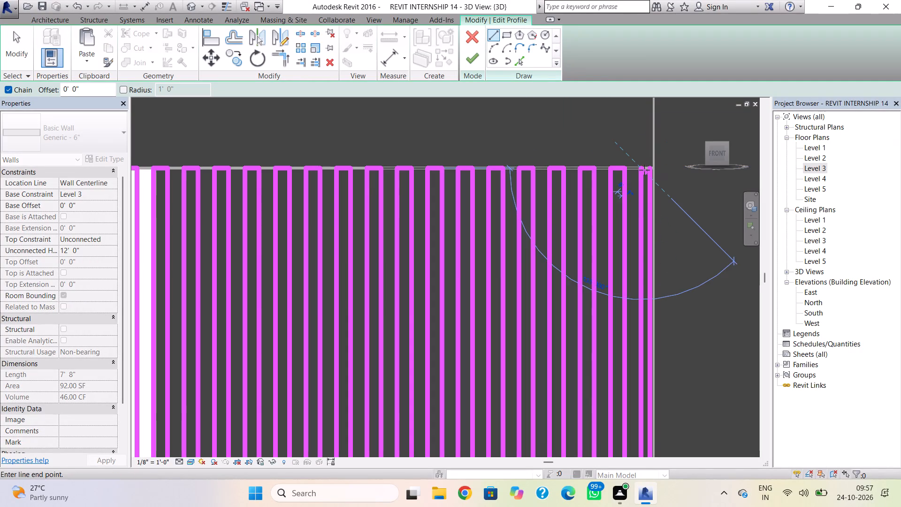
{"action": "left_click", "coordinate": [646, 168]}
{"action": "key", "text": "Escape"}
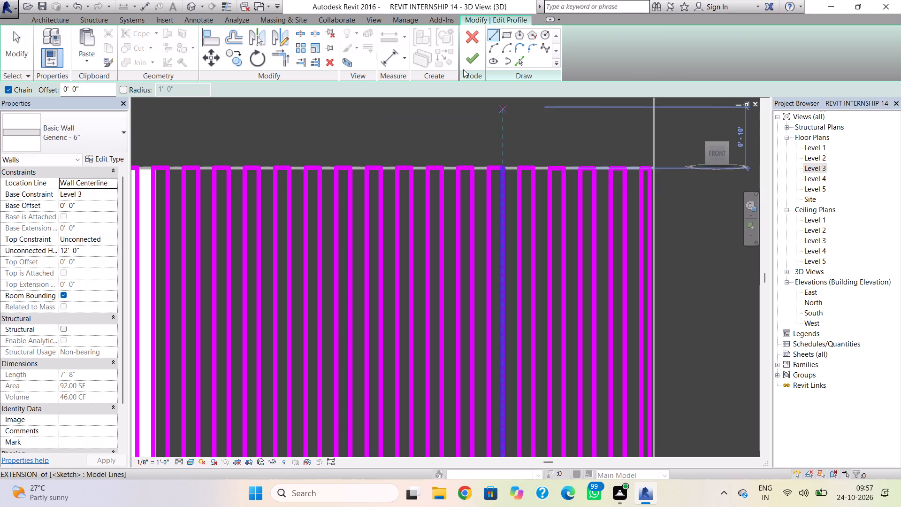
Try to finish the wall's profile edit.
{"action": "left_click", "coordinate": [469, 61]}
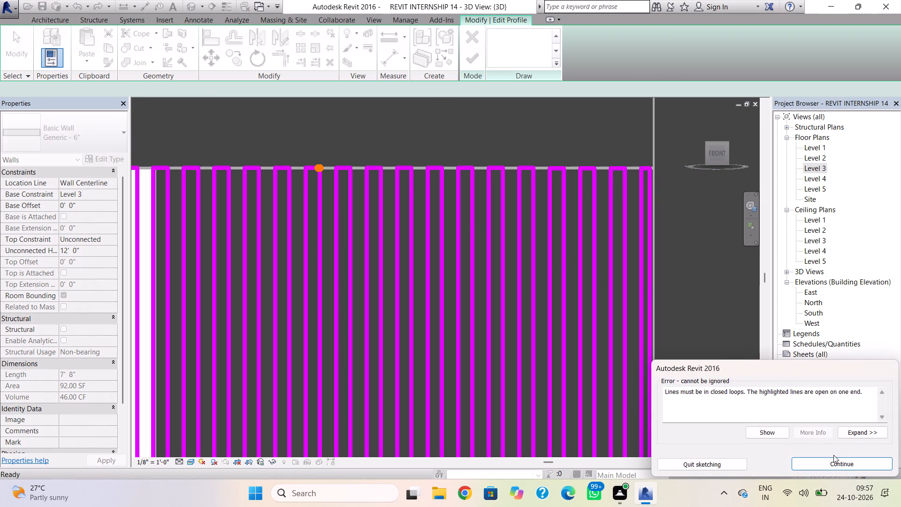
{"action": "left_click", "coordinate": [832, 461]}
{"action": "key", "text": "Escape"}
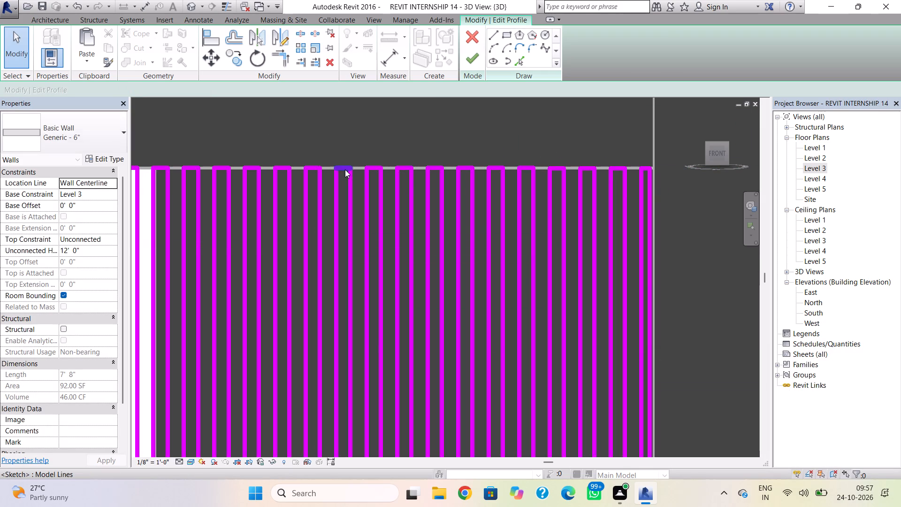
Delete the top closing line of the ninth slat from the outer edge and redraw it between the slat's ends.
{"action": "left_click", "coordinate": [345, 167]}
{"action": "key", "text": "Delete"}
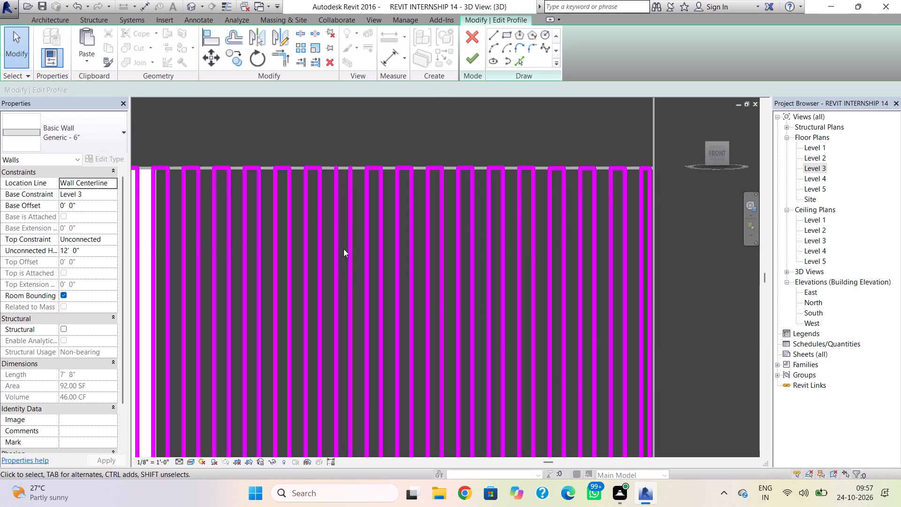
{"action": "left_click", "coordinate": [493, 38]}
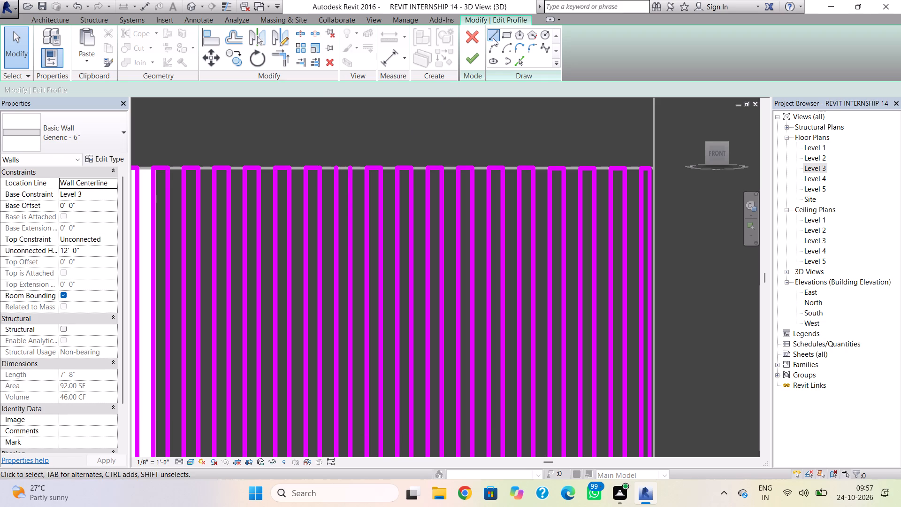
{"action": "left_click", "coordinate": [338, 167]}
{"action": "left_click", "coordinate": [352, 168]}
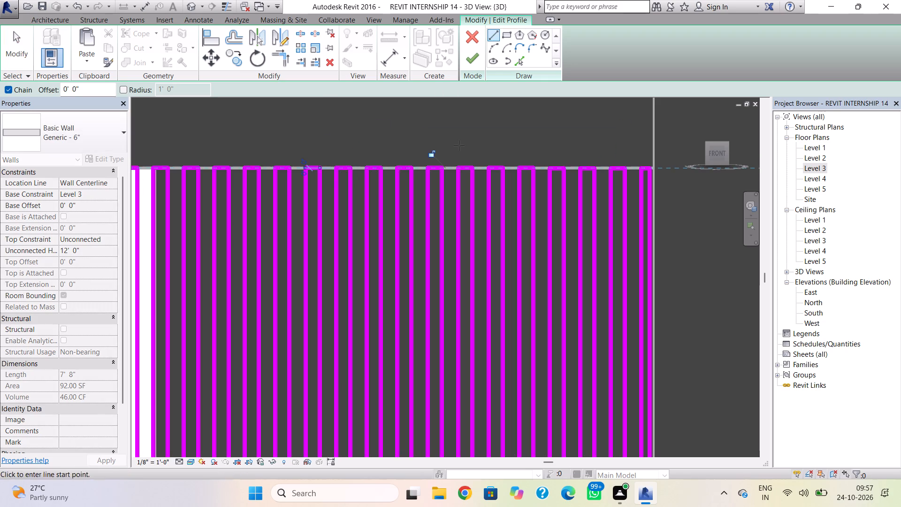
Try again to finish the wall's profile edit and examine the top and bottom slat ends for open loops.
{"action": "left_click", "coordinate": [474, 58]}
{"action": "scroll", "coordinate": [401, 269], "scroll_direction": "down", "scroll_amount": 1}
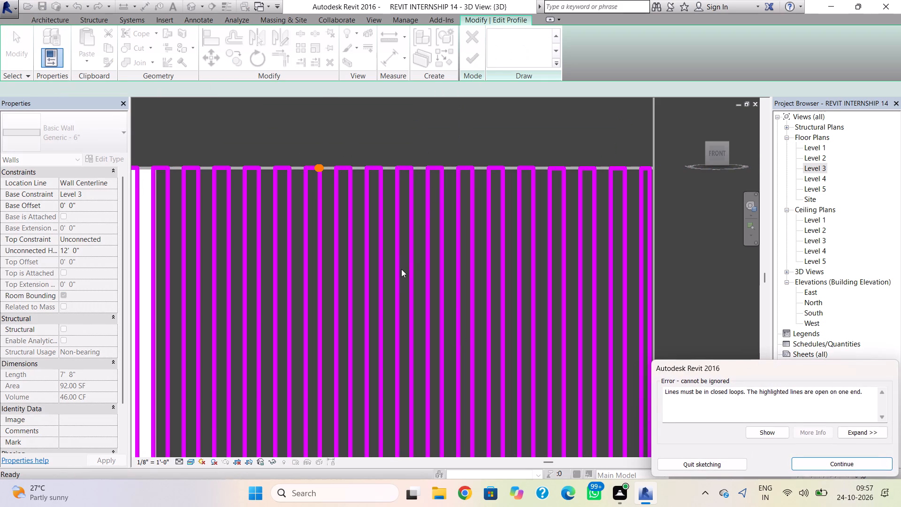
{"action": "scroll", "coordinate": [461, 357], "scroll_direction": "down", "scroll_amount": 3}
{"action": "middle_click_drag", "start_coordinate": [448, 354], "coordinate": [432, 207]}
{"action": "middle_click_drag", "start_coordinate": [405, 322], "coordinate": [402, 167]}
{"action": "scroll", "coordinate": [404, 266], "scroll_direction": "down", "scroll_amount": 1}
{"action": "middle_click_drag", "start_coordinate": [388, 333], "coordinate": [384, 203]}
{"action": "scroll", "coordinate": [389, 349], "scroll_direction": "down", "scroll_amount": 3}
{"action": "scroll", "coordinate": [360, 392], "scroll_direction": "down", "scroll_amount": 2}
{"action": "middle_click_drag", "start_coordinate": [360, 392], "coordinate": [354, 350]}
{"action": "left_click", "coordinate": [809, 463]}
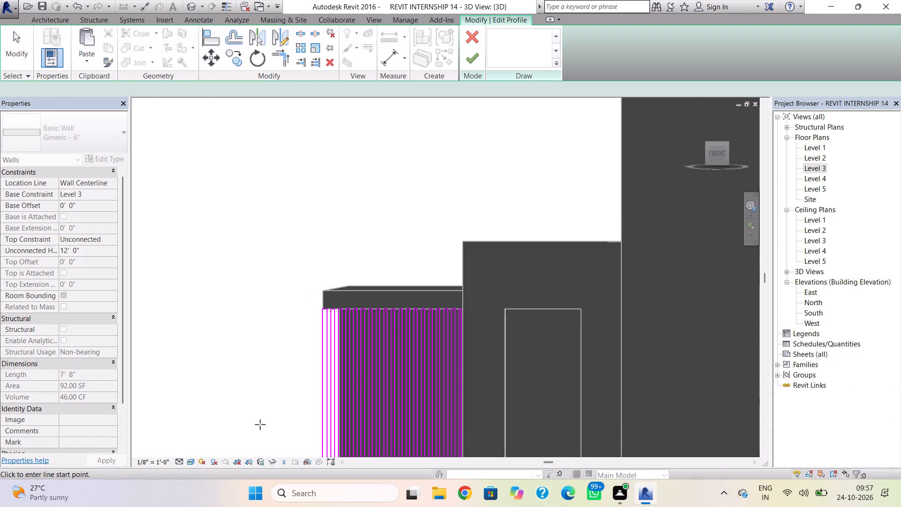
{"action": "scroll", "coordinate": [269, 419], "scroll_direction": "down", "scroll_amount": 1}
{"action": "middle_click_drag", "start_coordinate": [343, 406], "coordinate": [332, 292]}
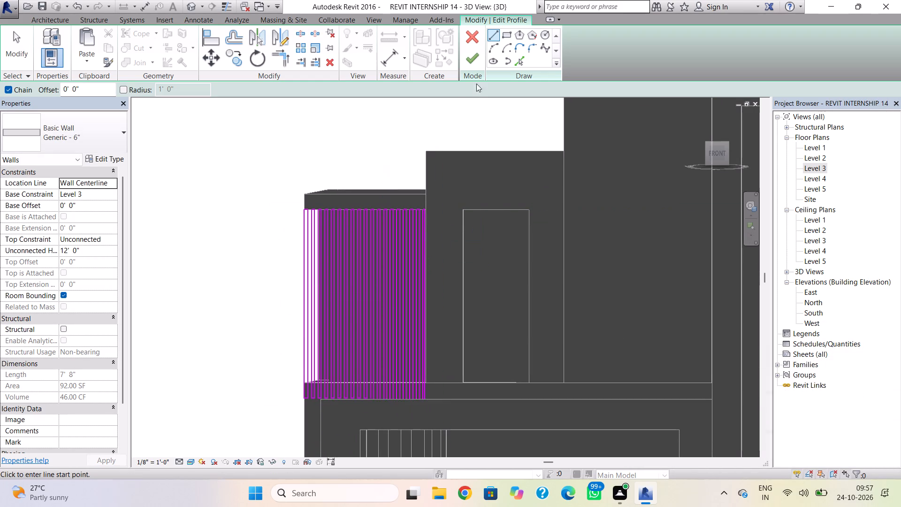
{"action": "left_click", "coordinate": [478, 62]}
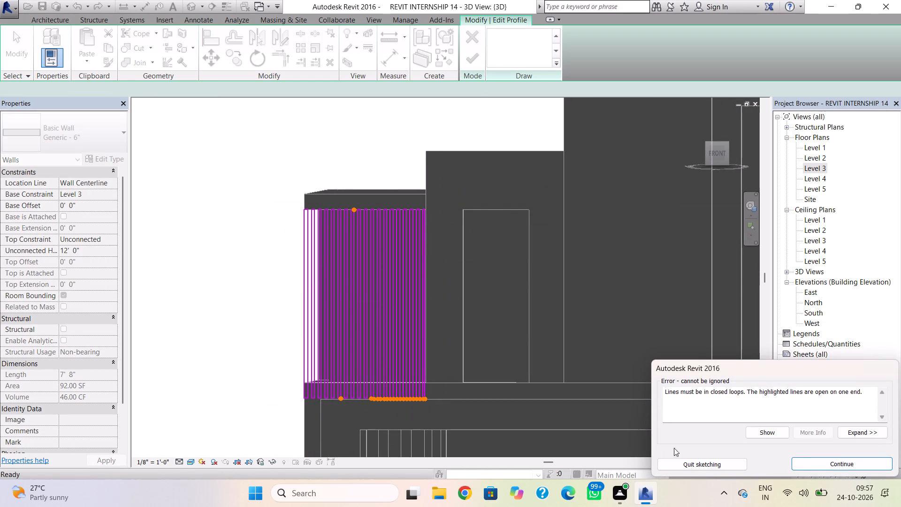
{"action": "left_click", "coordinate": [804, 460]}
Close the bottom ends of the eleventh, twelfth and thirteenth slats from the outer edge with short horizontal lines.
{"action": "scroll", "coordinate": [330, 414], "scroll_direction": "up", "scroll_amount": 1}
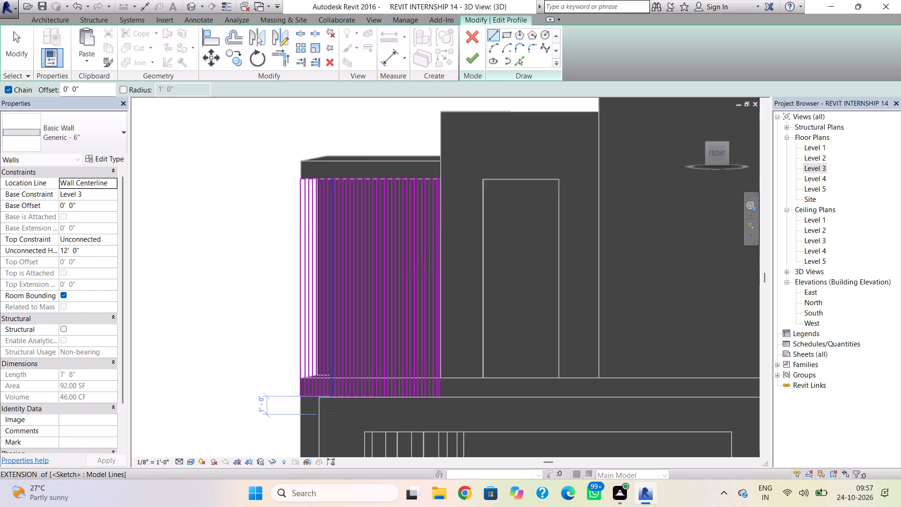
{"action": "scroll", "coordinate": [330, 414], "scroll_direction": "up", "scroll_amount": 5}
{"action": "scroll", "coordinate": [401, 408], "scroll_direction": "up", "scroll_amount": 6}
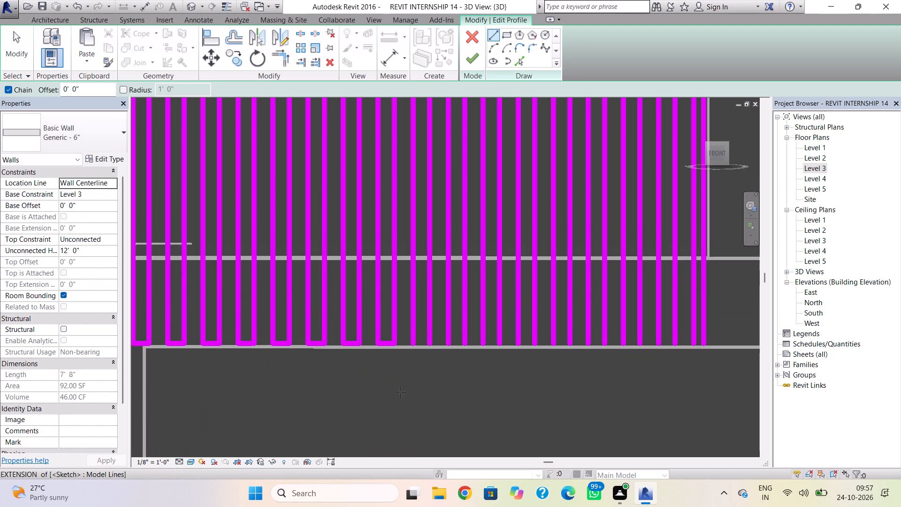
{"action": "left_click", "coordinate": [416, 348]}
{"action": "left_click", "coordinate": [431, 344]}
{"action": "left_click", "coordinate": [452, 345]}
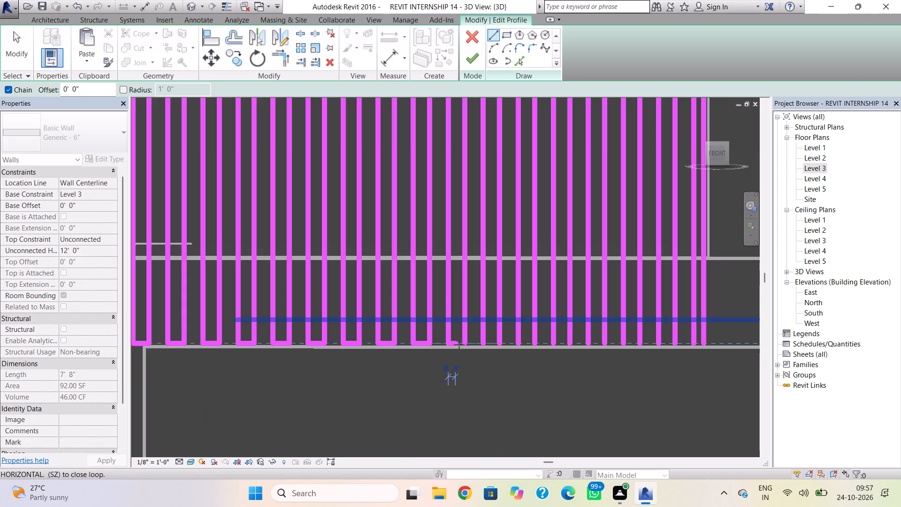
{"action": "left_click", "coordinate": [463, 344]}
{"action": "left_click", "coordinate": [485, 346]}
{"action": "left_click", "coordinate": [498, 346]}
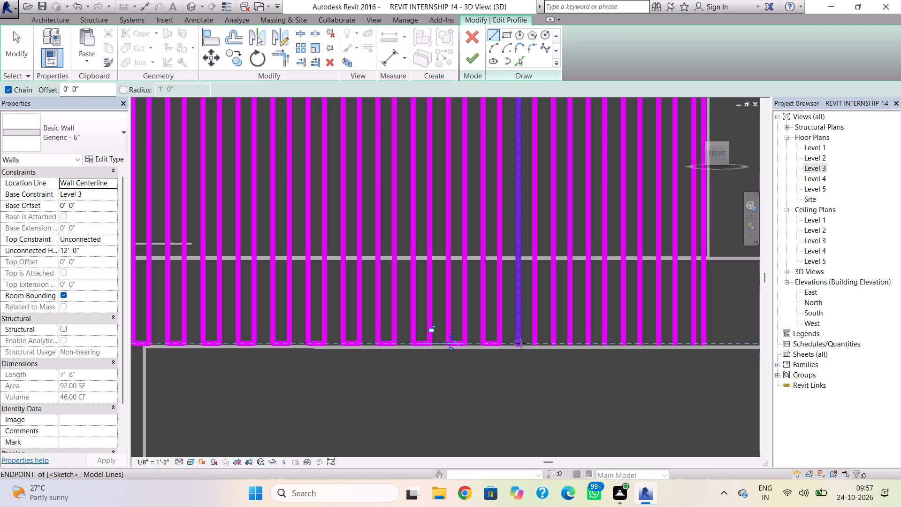
Close the bottom ends of the fourteenth, fifteenth and sixteenth slats from the outer edge with short horizontal lines.
{"action": "left_click", "coordinate": [521, 343]}
{"action": "left_click", "coordinate": [531, 343]}
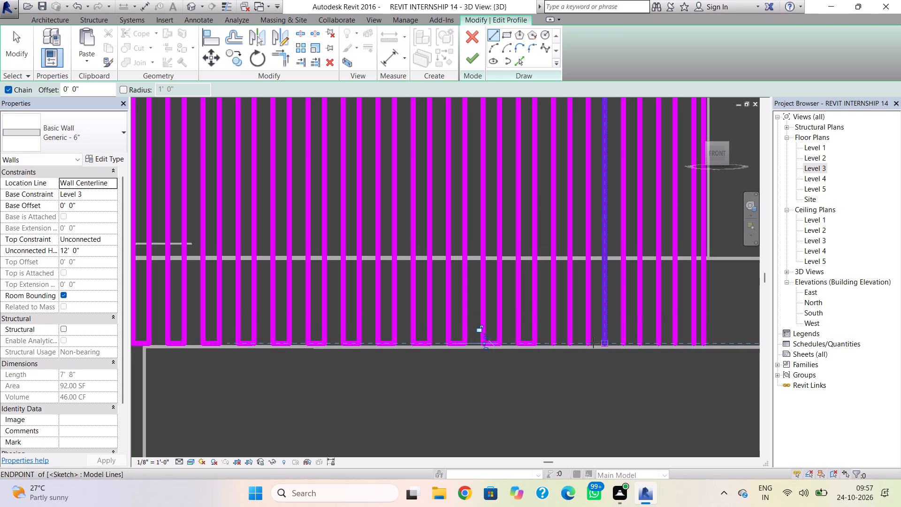
{"action": "left_click", "coordinate": [557, 346]}
{"action": "left_click", "coordinate": [571, 345]}
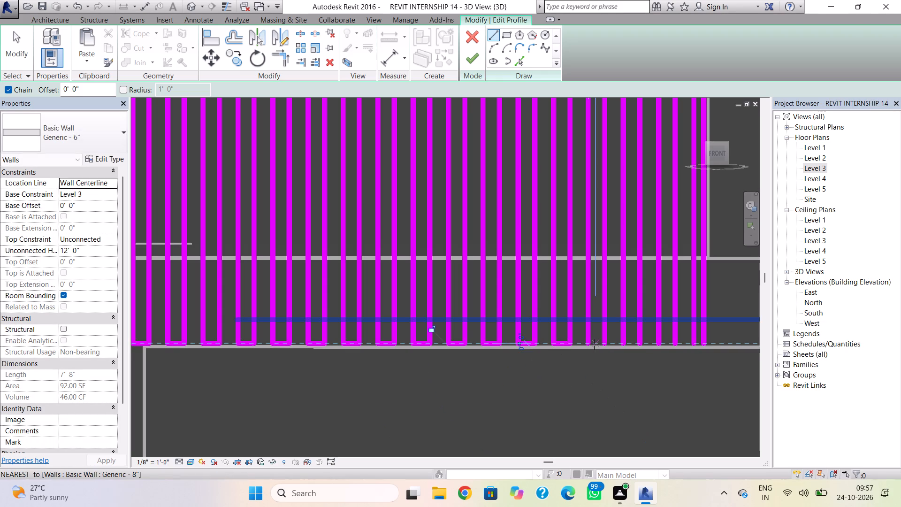
{"action": "left_click", "coordinate": [594, 345]}
{"action": "key", "text": "Escape"}
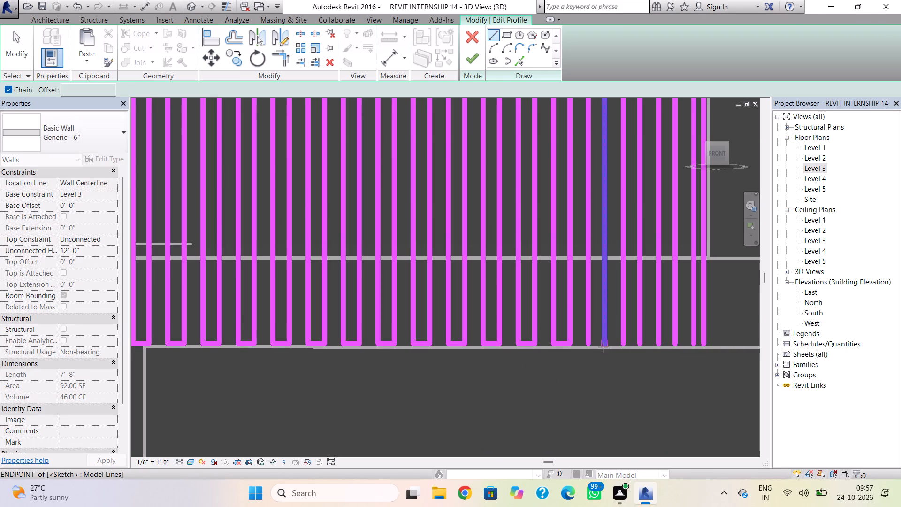
{"action": "left_click", "coordinate": [588, 347]}
{"action": "left_click", "coordinate": [608, 344]}
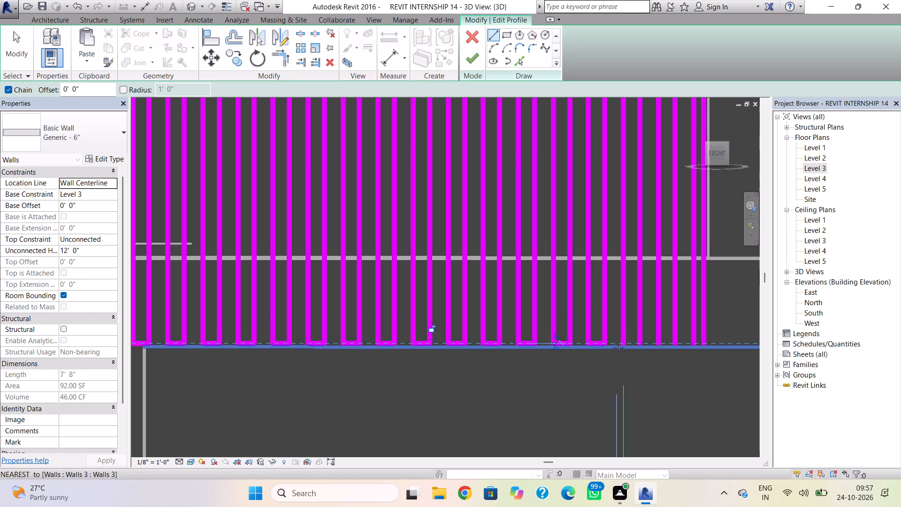
{"action": "key", "text": "Escape"}
Close the bottom ends of the last three slats, up to the wall's inner edge, with short horizontal lines.
{"action": "left_click", "coordinate": [621, 345]}
{"action": "left_click", "coordinate": [636, 344]}
{"action": "key", "text": "Escape"}
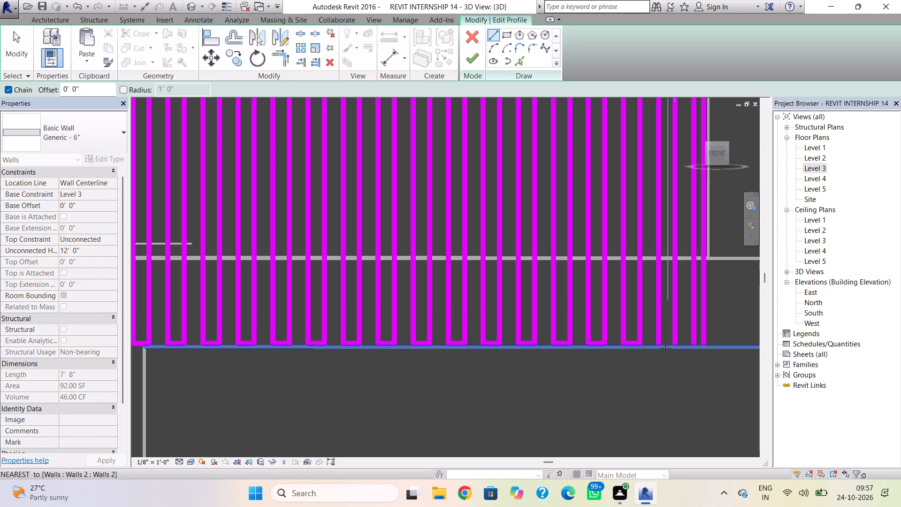
{"action": "left_click", "coordinate": [659, 346]}
{"action": "left_click", "coordinate": [672, 344]}
{"action": "key", "text": "Escape"}
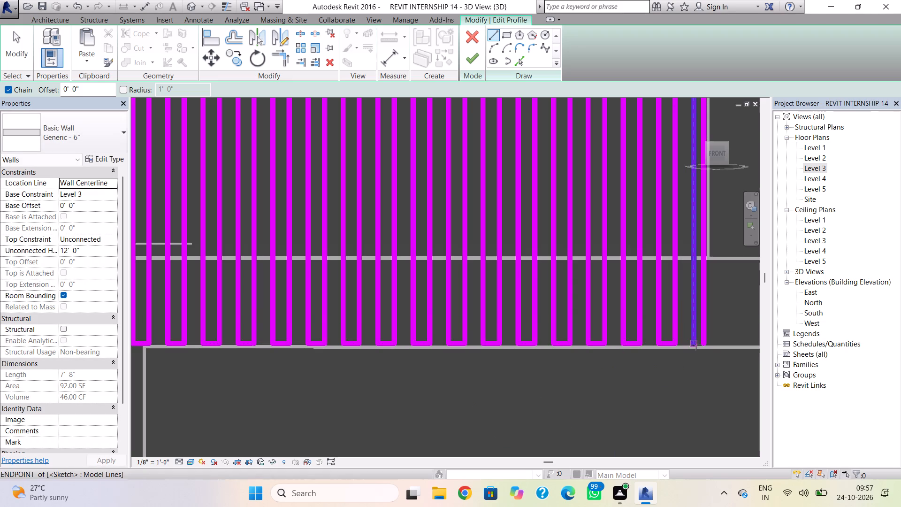
{"action": "left_click", "coordinate": [696, 345]}
{"action": "left_click", "coordinate": [705, 343]}
{"action": "scroll", "coordinate": [519, 371], "scroll_direction": "down", "scroll_amount": 4}
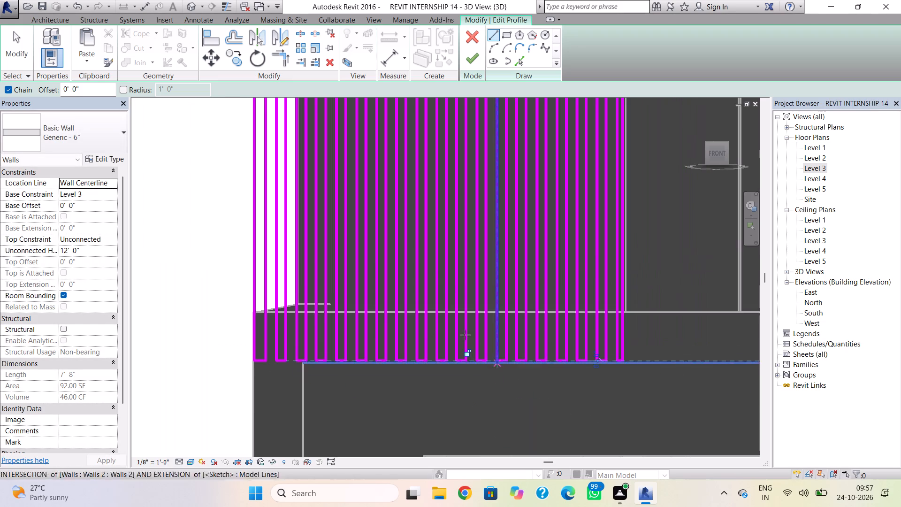
{"action": "scroll", "coordinate": [451, 332], "scroll_direction": "down", "scroll_amount": 2}
{"action": "middle_click_drag", "start_coordinate": [451, 332], "coordinate": [473, 402]}
{"action": "scroll", "coordinate": [452, 333], "scroll_direction": "down", "scroll_amount": 1}
{"action": "scroll", "coordinate": [465, 392], "scroll_direction": "down", "scroll_amount": 2}
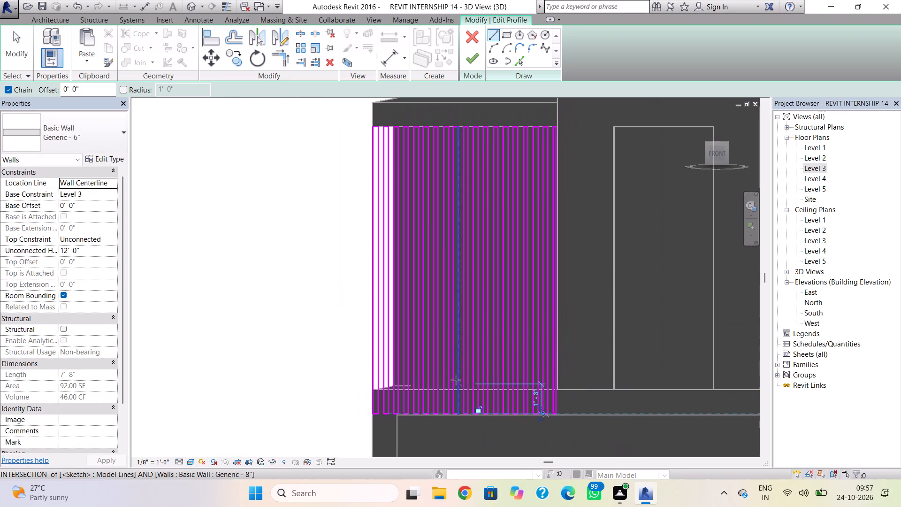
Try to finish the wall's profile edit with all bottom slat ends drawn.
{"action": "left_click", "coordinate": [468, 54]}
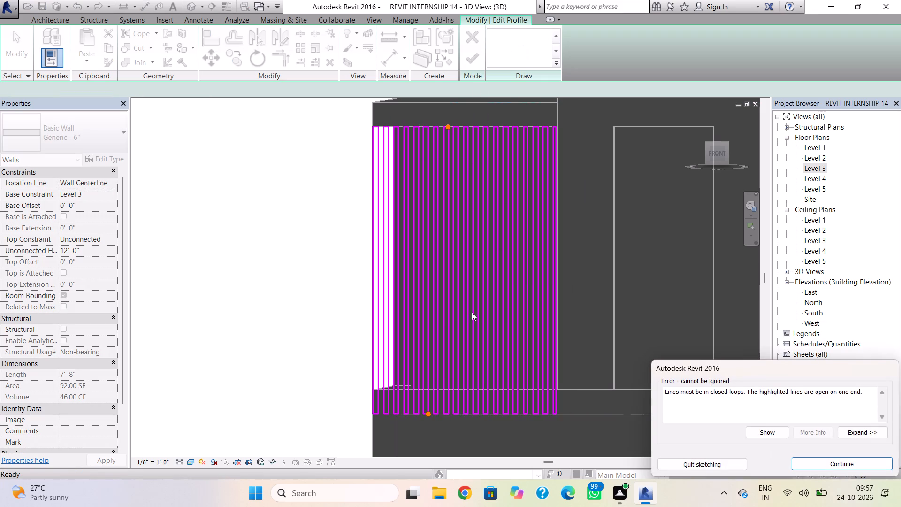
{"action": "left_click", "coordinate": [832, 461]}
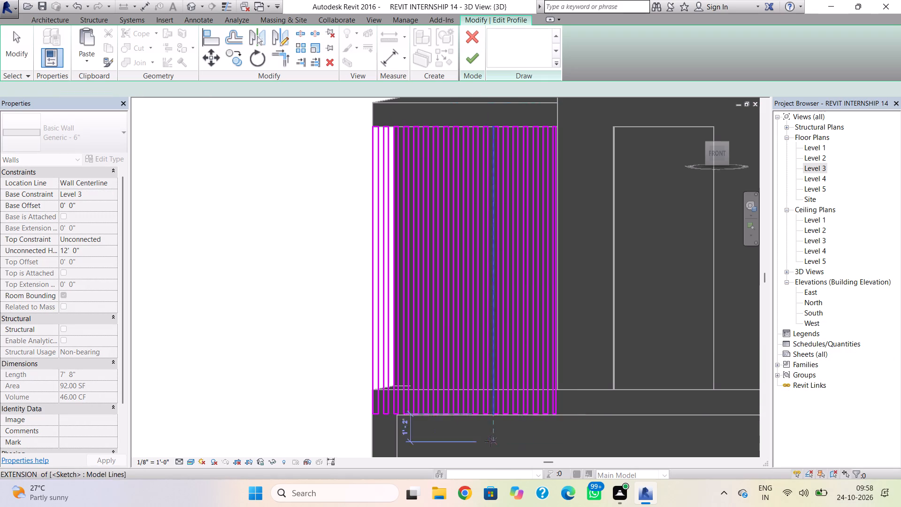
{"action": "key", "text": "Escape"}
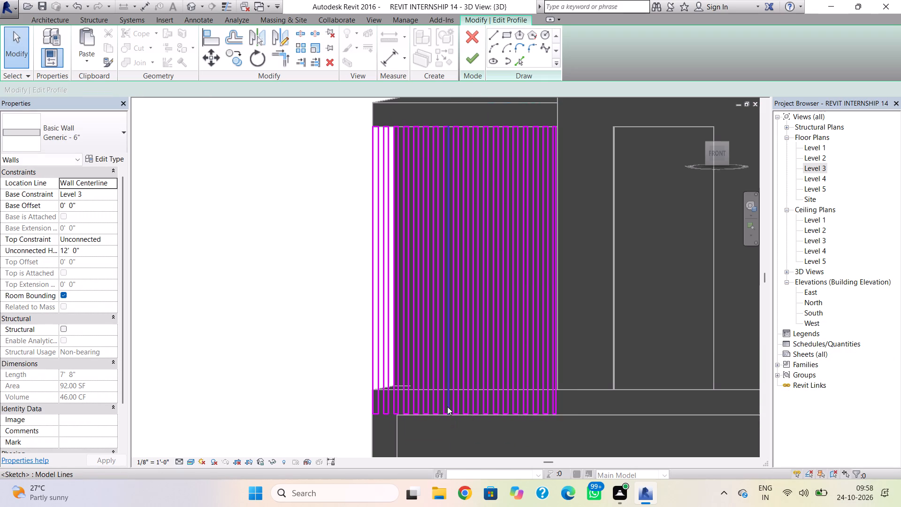
Replace the inner vertical line of the eighth slat from the outer edge with a new line from its top to its bottom end.
{"action": "left_click", "coordinate": [447, 407]}
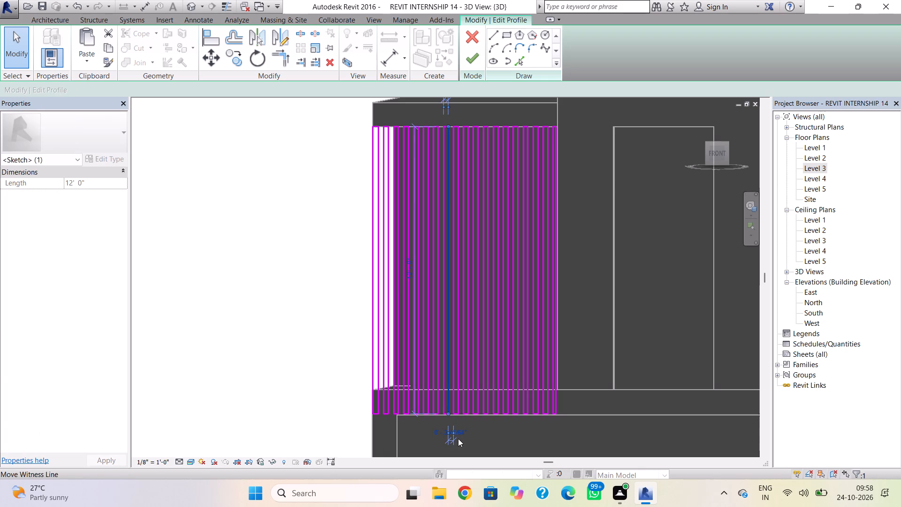
{"action": "key", "text": "Delete"}
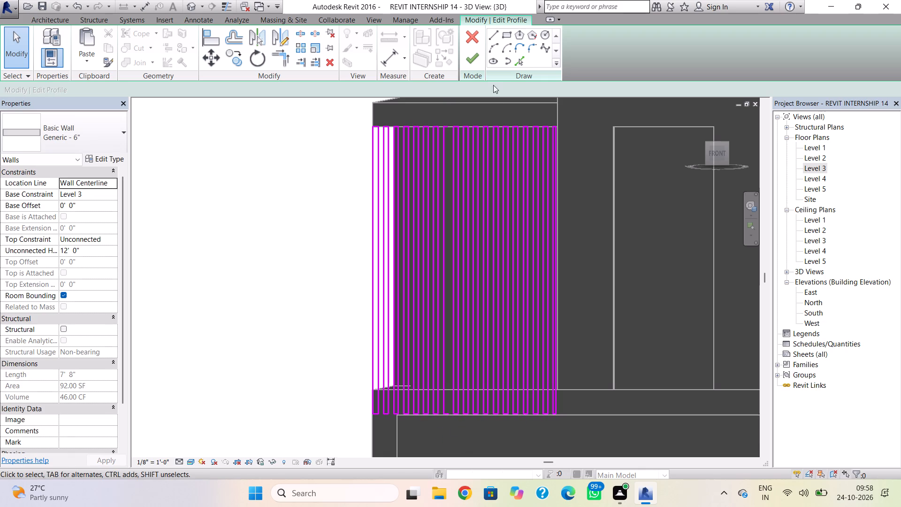
{"action": "left_click", "coordinate": [492, 36]}
{"action": "left_click", "coordinate": [450, 131]}
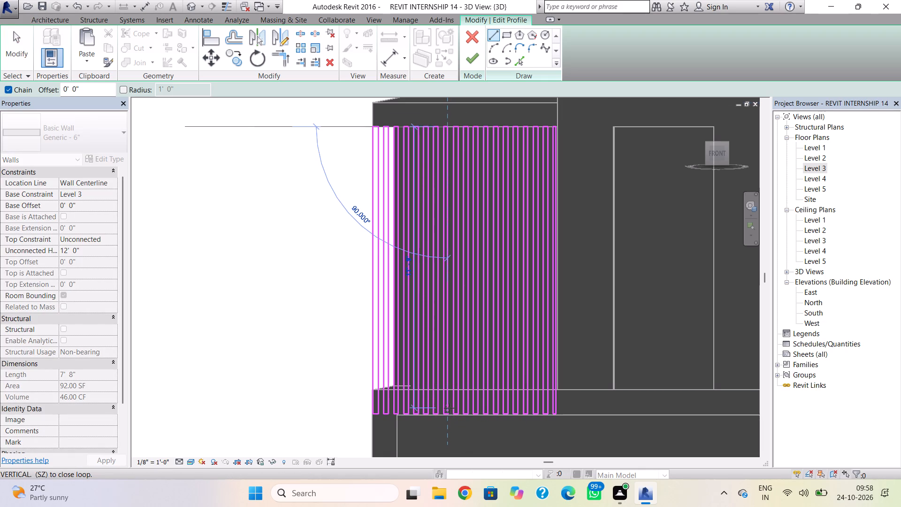
{"action": "scroll", "coordinate": [450, 415], "scroll_direction": "up", "scroll_amount": 8}
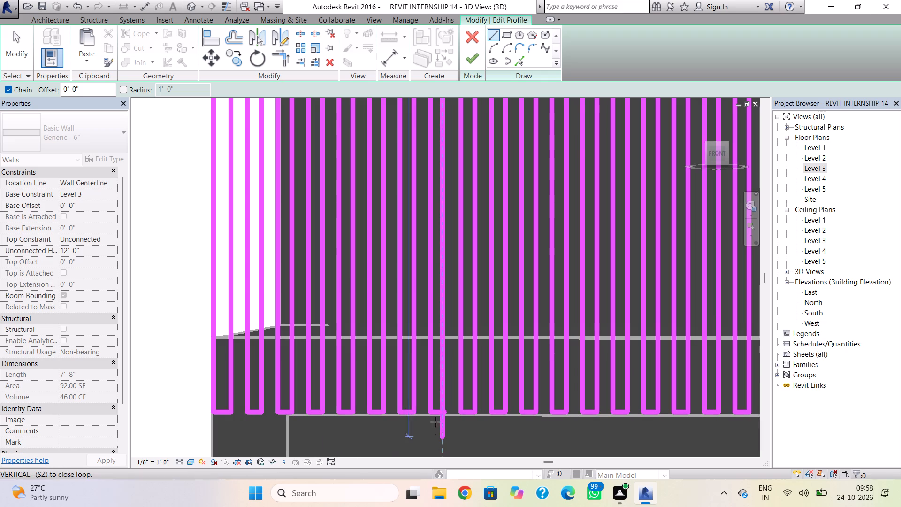
{"action": "left_click", "coordinate": [444, 411]}
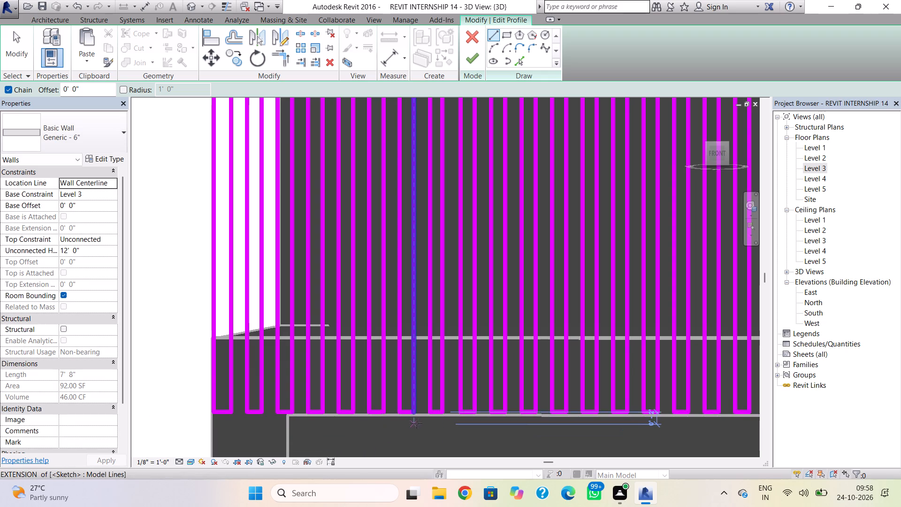
{"action": "key", "text": "Escape"}
Try again to finish the wall's profile edit and examine the bottom slat ends for an open loop.
{"action": "left_click", "coordinate": [468, 62]}
{"action": "scroll", "coordinate": [479, 220], "scroll_direction": "down", "scroll_amount": 1}
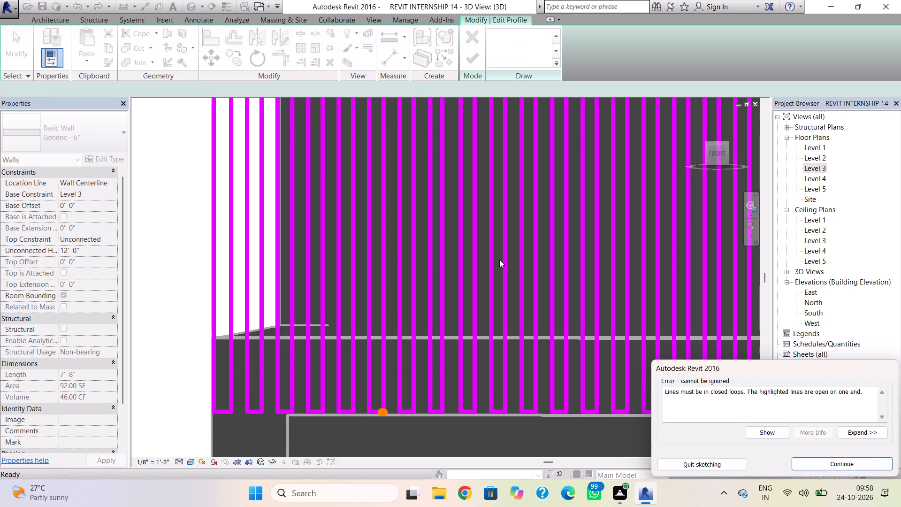
{"action": "scroll", "coordinate": [540, 315], "scroll_direction": "down", "scroll_amount": 7}
{"action": "scroll", "coordinate": [515, 354], "scroll_direction": "down", "scroll_amount": 1}
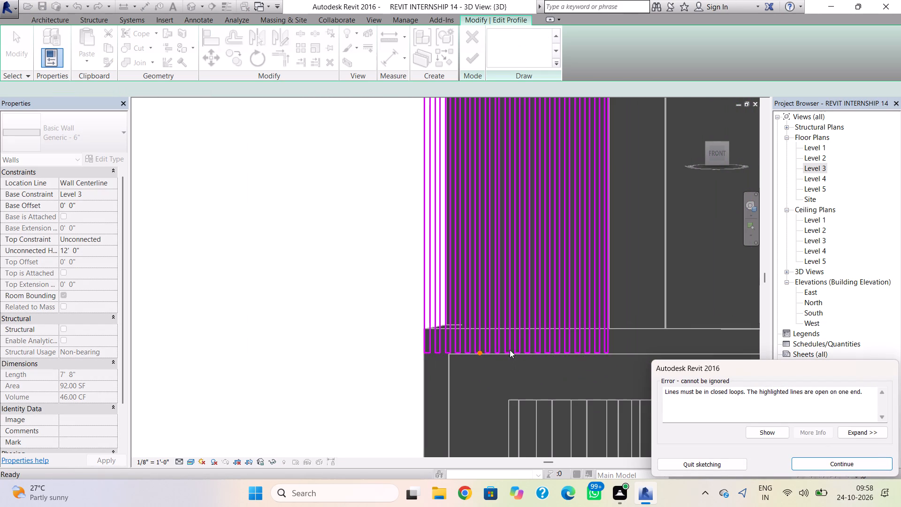
{"action": "left_click", "coordinate": [808, 465]}
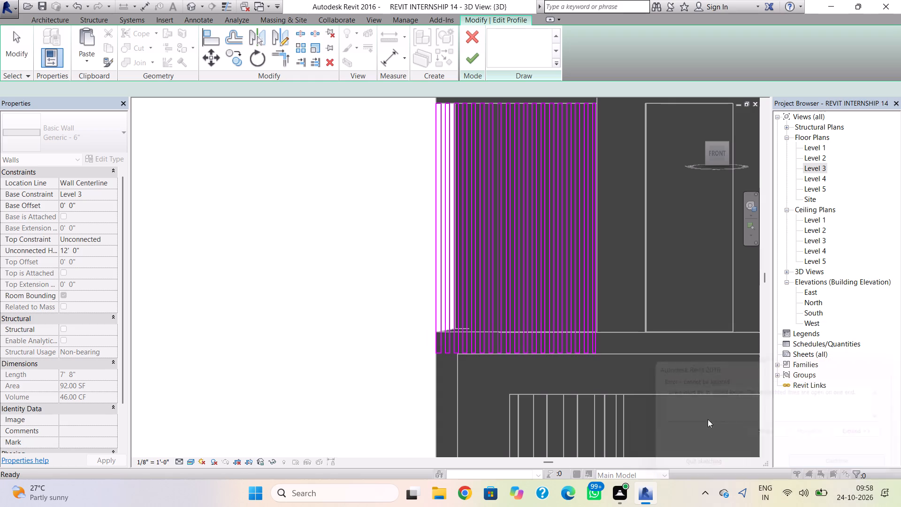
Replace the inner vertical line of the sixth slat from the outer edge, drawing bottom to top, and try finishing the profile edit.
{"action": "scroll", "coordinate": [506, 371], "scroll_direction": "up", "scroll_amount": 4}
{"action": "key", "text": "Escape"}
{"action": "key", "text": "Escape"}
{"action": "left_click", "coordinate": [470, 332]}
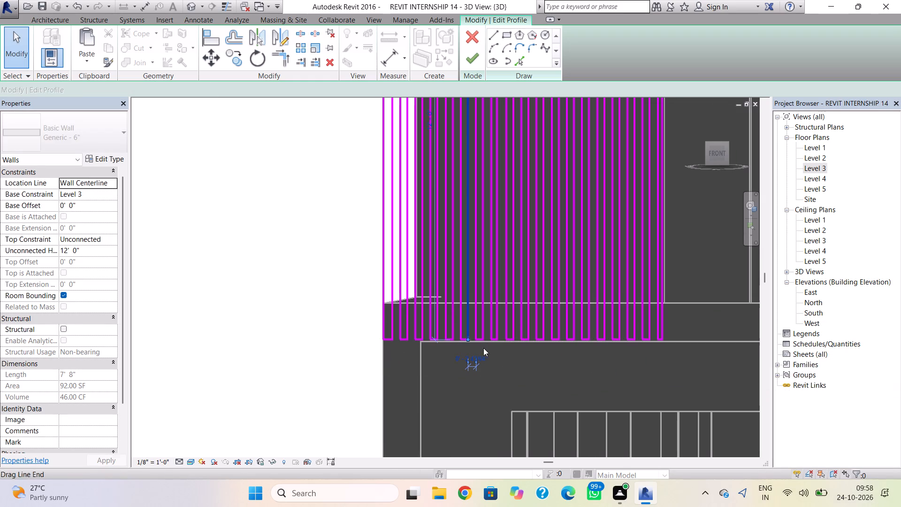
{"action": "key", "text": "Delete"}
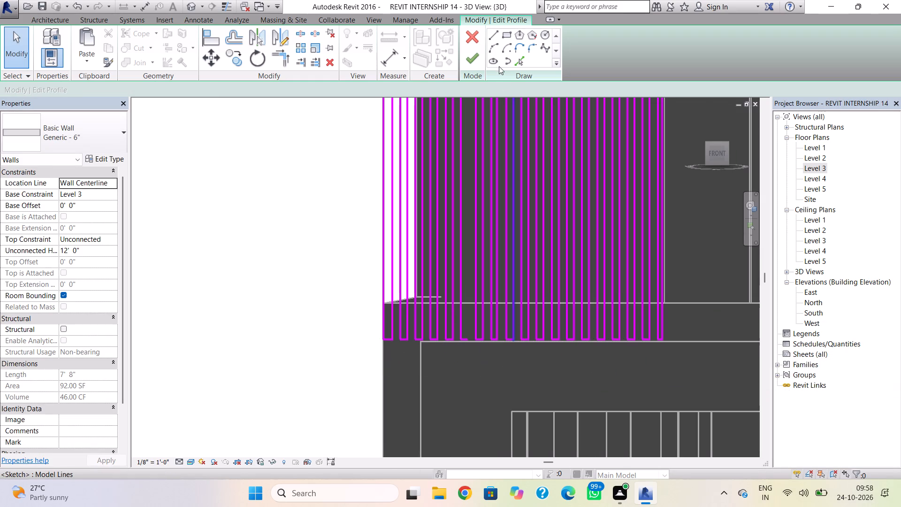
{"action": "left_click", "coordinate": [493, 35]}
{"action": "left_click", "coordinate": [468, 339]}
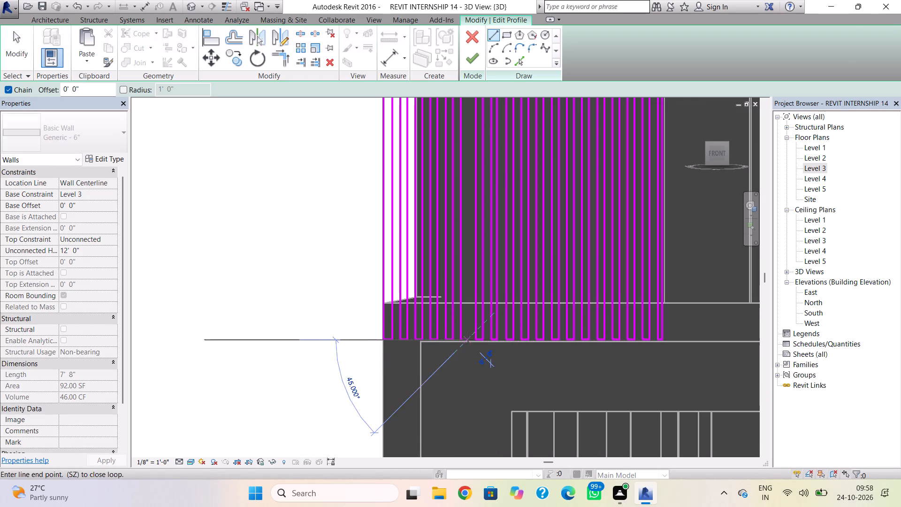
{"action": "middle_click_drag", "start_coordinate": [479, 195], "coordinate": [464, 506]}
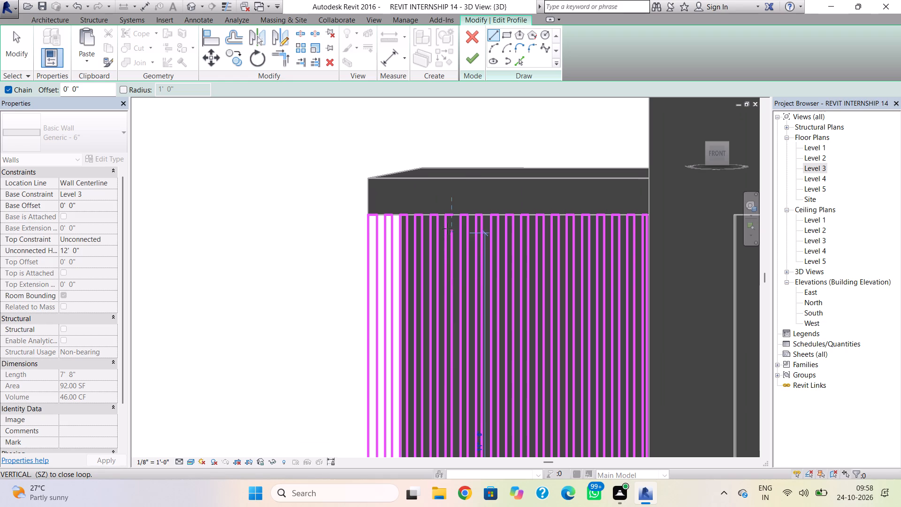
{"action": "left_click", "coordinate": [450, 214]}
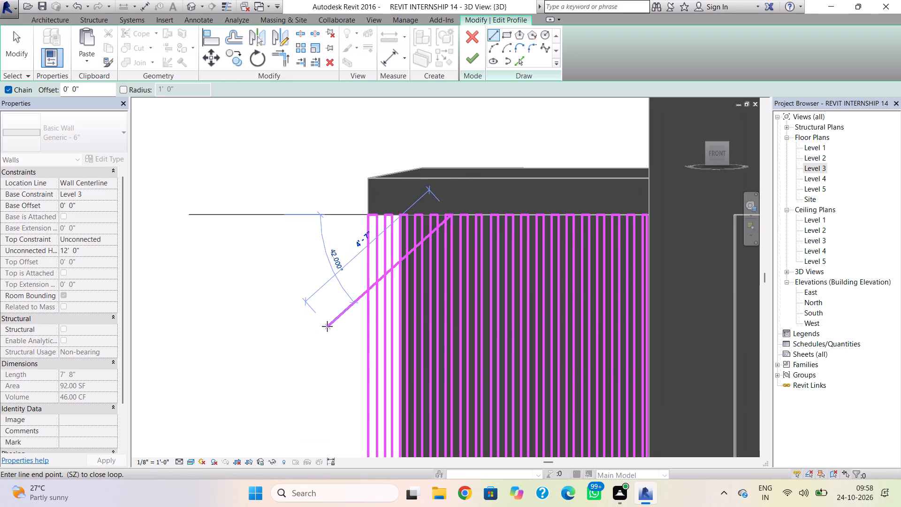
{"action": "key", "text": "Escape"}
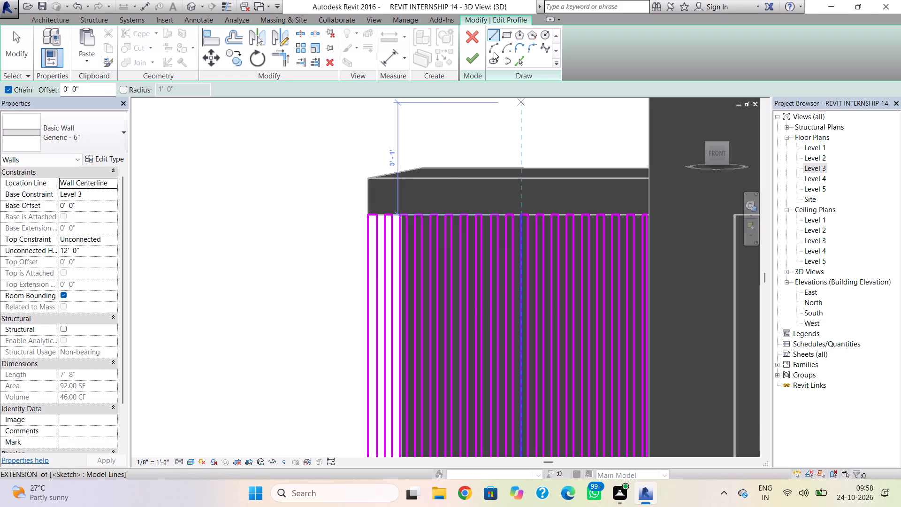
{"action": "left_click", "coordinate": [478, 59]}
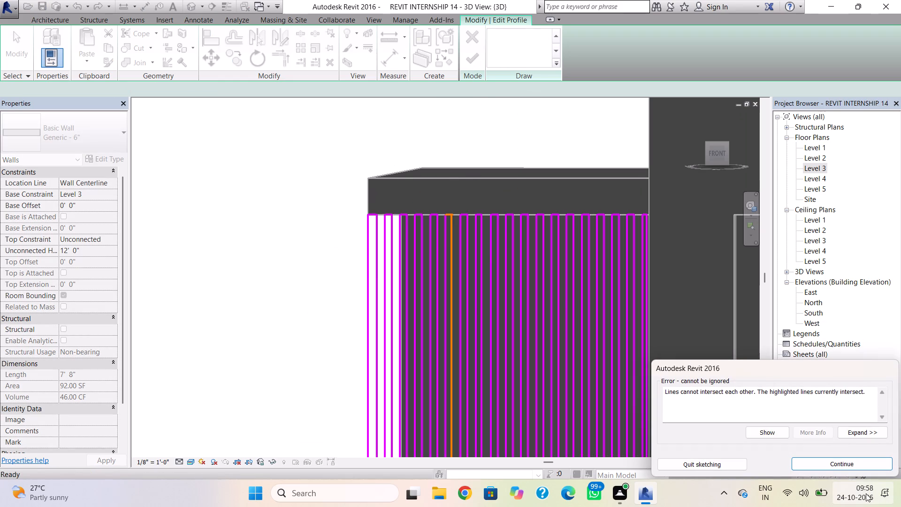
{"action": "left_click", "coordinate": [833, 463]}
Delete the sixth slat's inner vertical line and redraw it from the slat's top corner down to its bottom corner.
{"action": "key", "text": "Escape"}
{"action": "key", "text": "Escape"}
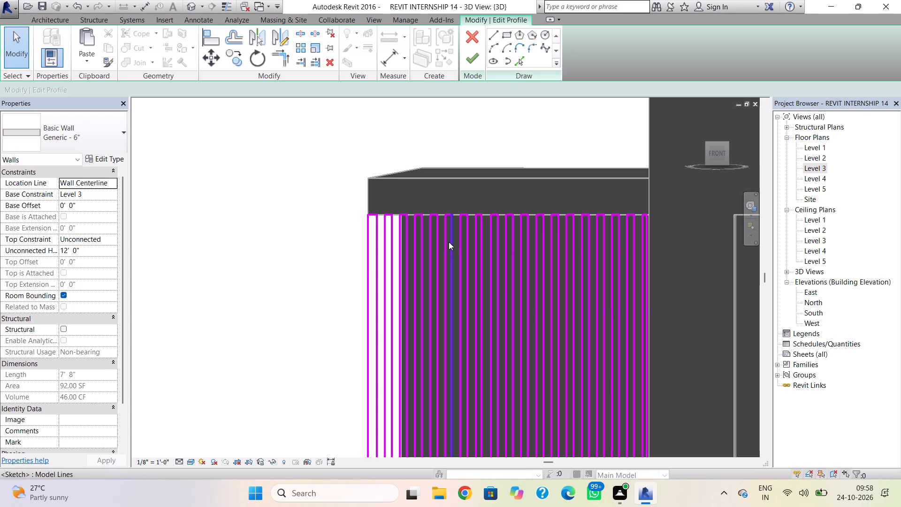
{"action": "left_click", "coordinate": [449, 242]}
{"action": "key", "text": "Delete"}
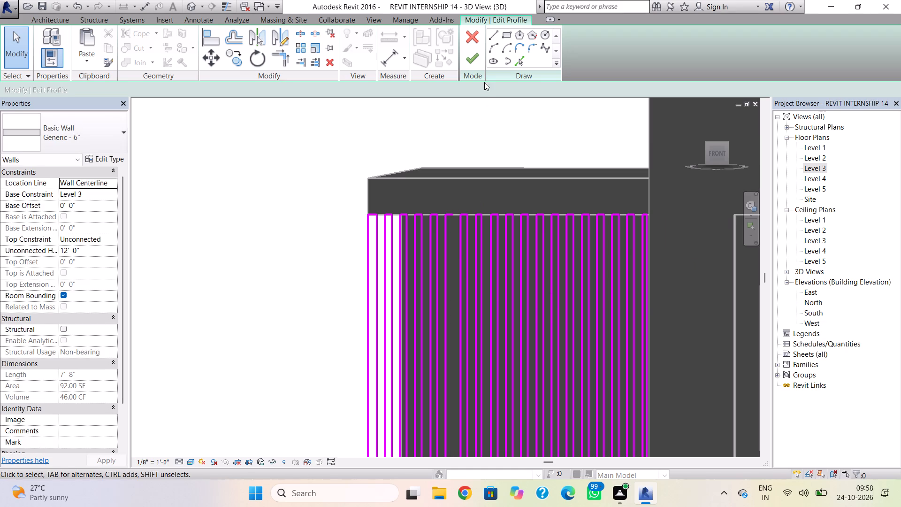
{"action": "left_click", "coordinate": [491, 33]}
{"action": "scroll", "coordinate": [453, 228], "scroll_direction": "up", "scroll_amount": 6}
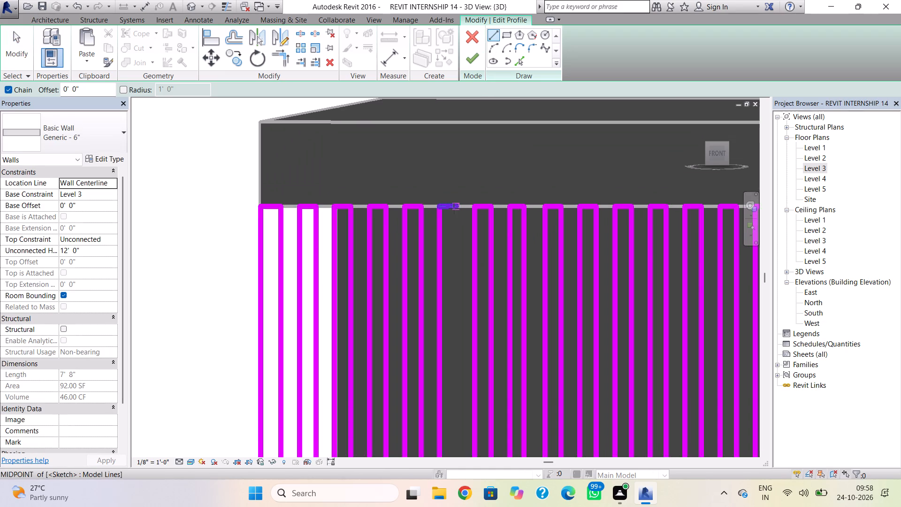
{"action": "left_click", "coordinate": [456, 207]}
{"action": "scroll", "coordinate": [453, 307], "scroll_direction": "down", "scroll_amount": 7}
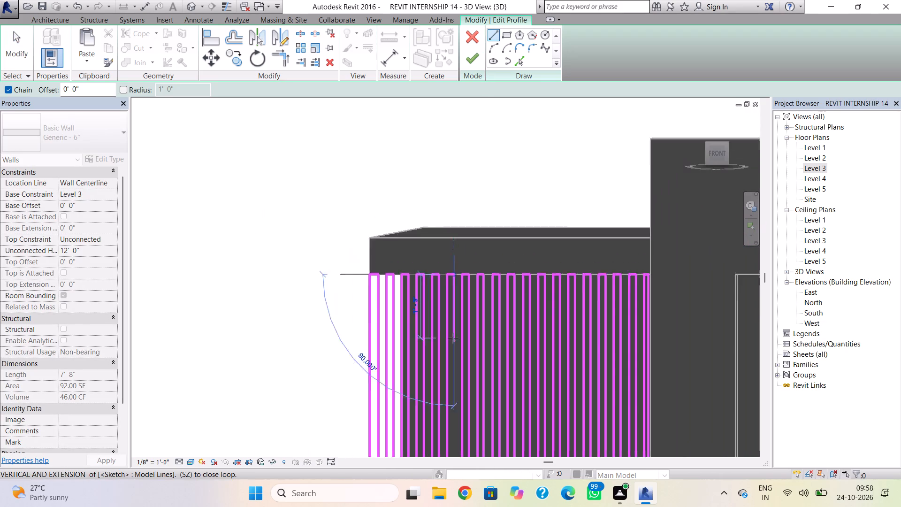
{"action": "middle_click_drag", "start_coordinate": [453, 338], "coordinate": [455, 151]}
{"action": "scroll", "coordinate": [457, 372], "scroll_direction": "down", "scroll_amount": 3}
{"action": "middle_click_drag", "start_coordinate": [456, 374], "coordinate": [460, 248]}
{"action": "scroll", "coordinate": [492, 337], "scroll_direction": "up", "scroll_amount": 4}
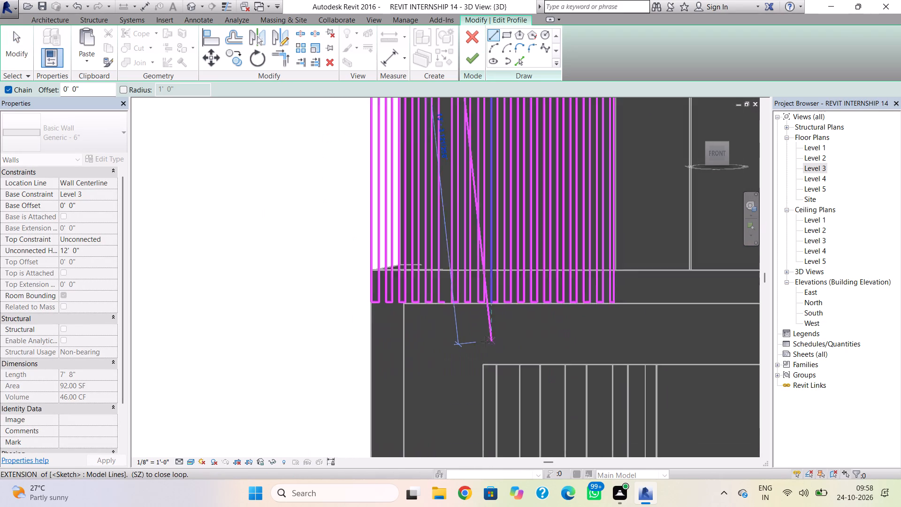
{"action": "scroll", "coordinate": [453, 332], "scroll_direction": "up", "scroll_amount": 7}
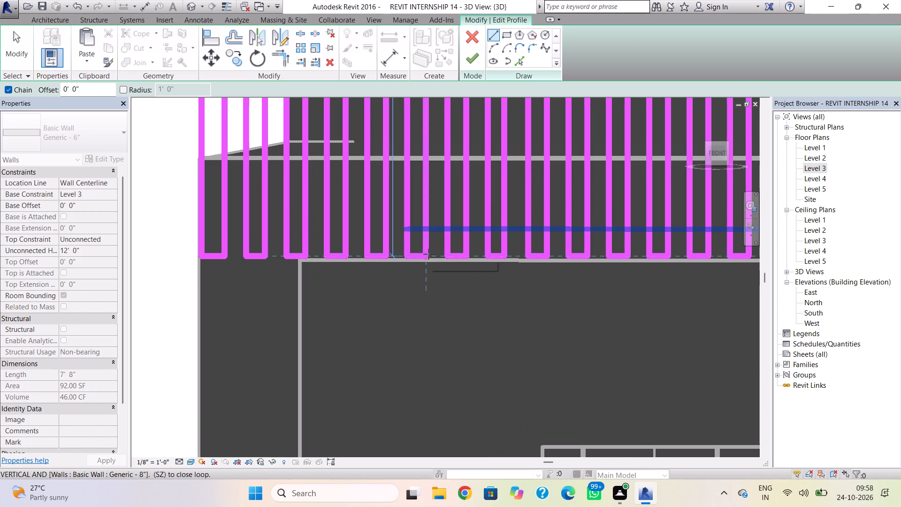
{"action": "left_click", "coordinate": [426, 255]}
{"action": "key", "text": "Escape"}
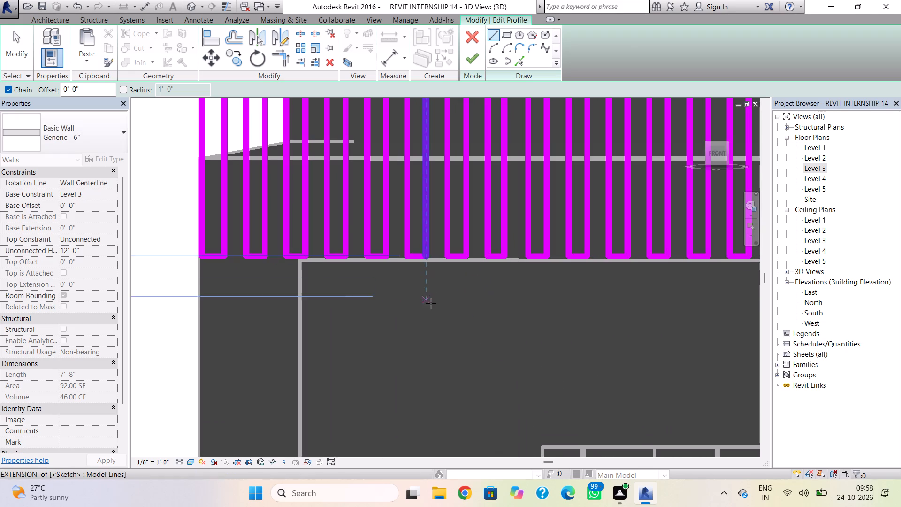
{"action": "key", "text": "Escape"}
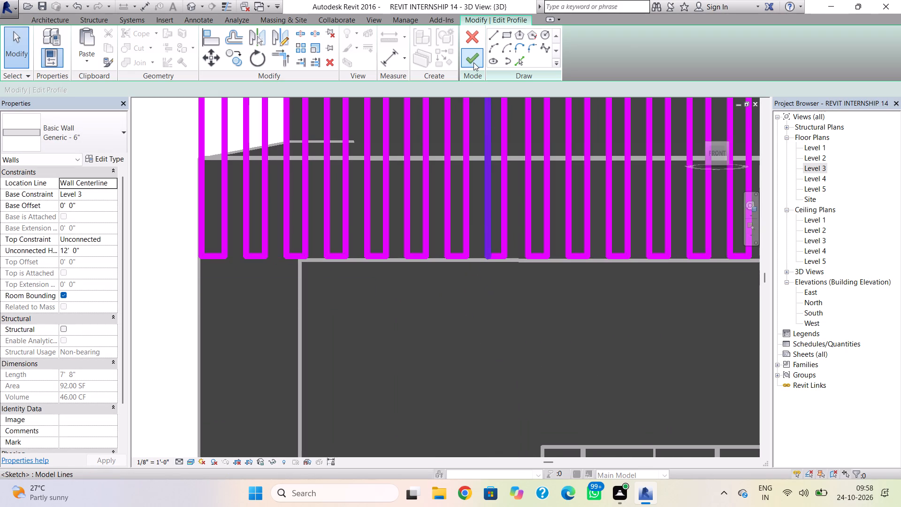
Finish the profile edit of the slatted Level 3 wall.
{"action": "left_click", "coordinate": [473, 62]}
{"action": "scroll", "coordinate": [542, 380], "scroll_direction": "down", "scroll_amount": 5}
{"action": "scroll", "coordinate": [483, 319], "scroll_direction": "down", "scroll_amount": 4}
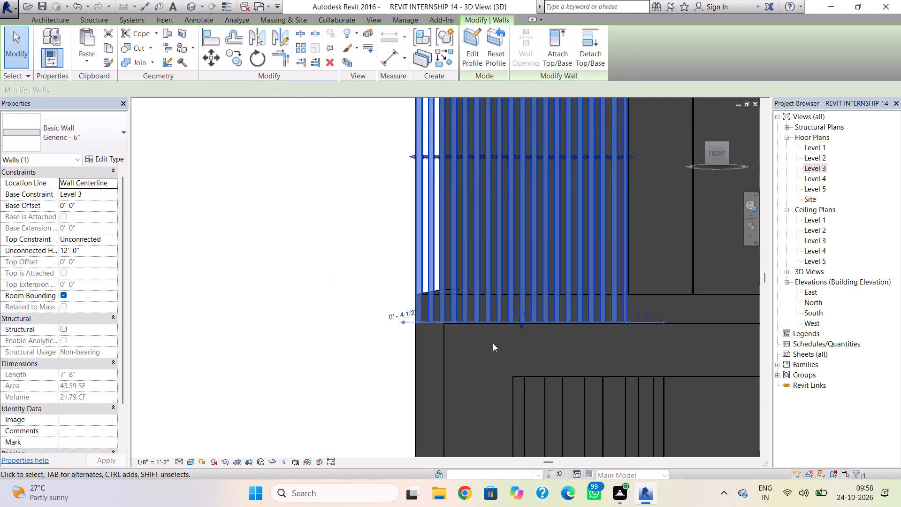
{"action": "scroll", "coordinate": [493, 343], "scroll_direction": "down", "scroll_amount": 4}
{"action": "key", "text": "Escape"}
{"action": "right_click_drag", "start_coordinate": [401, 357], "coordinate": [405, 359], "text": "shift"}
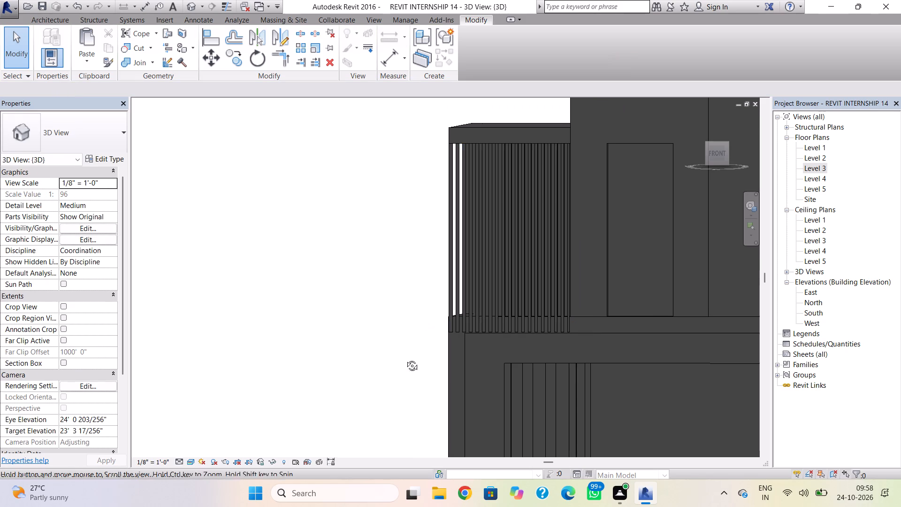
{"action": "right_click_drag", "start_coordinate": [405, 359], "coordinate": [351, 400], "text": "shift"}
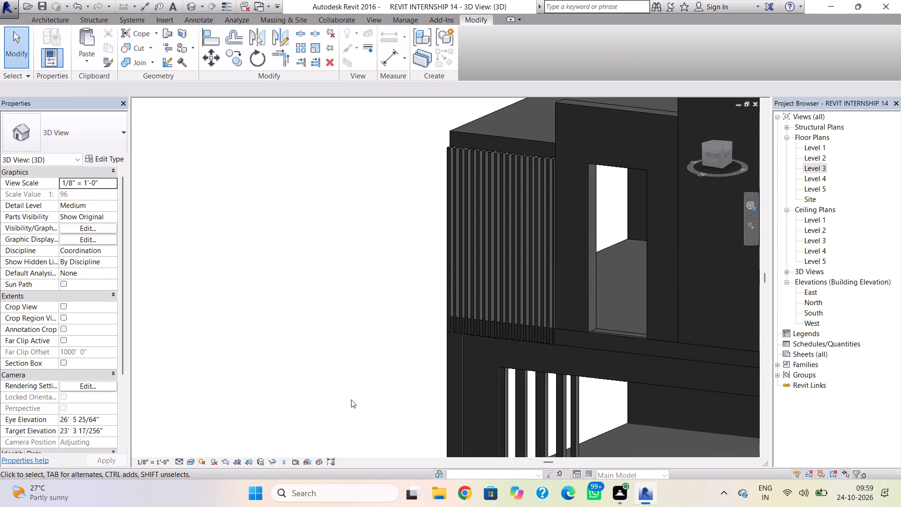
{"action": "scroll", "coordinate": [565, 354], "scroll_direction": "down", "scroll_amount": 4}
{"action": "middle_click_drag", "start_coordinate": [568, 349], "coordinate": [553, 357]}
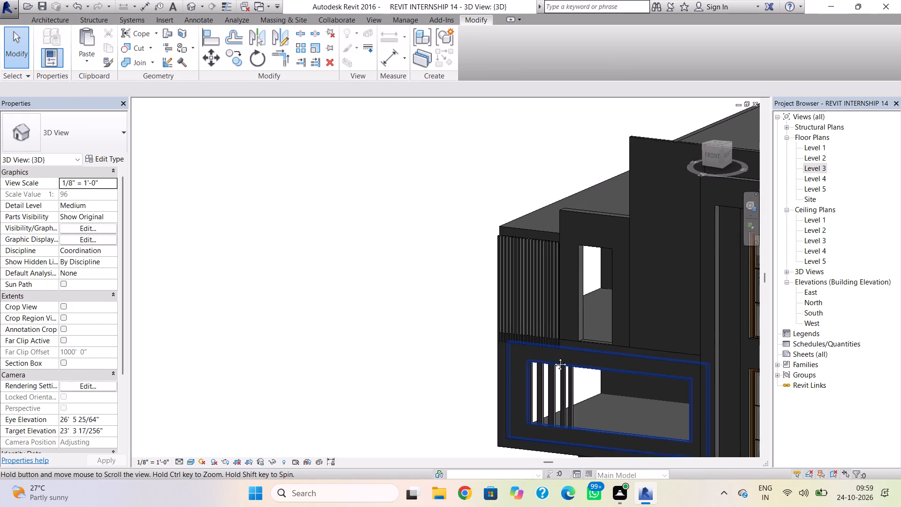
{"action": "middle_click_drag", "start_coordinate": [553, 357], "coordinate": [450, 384]}
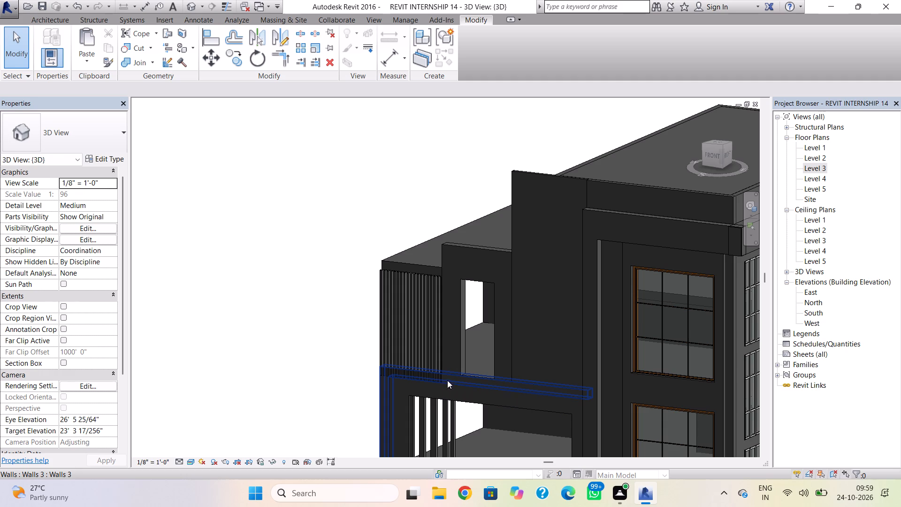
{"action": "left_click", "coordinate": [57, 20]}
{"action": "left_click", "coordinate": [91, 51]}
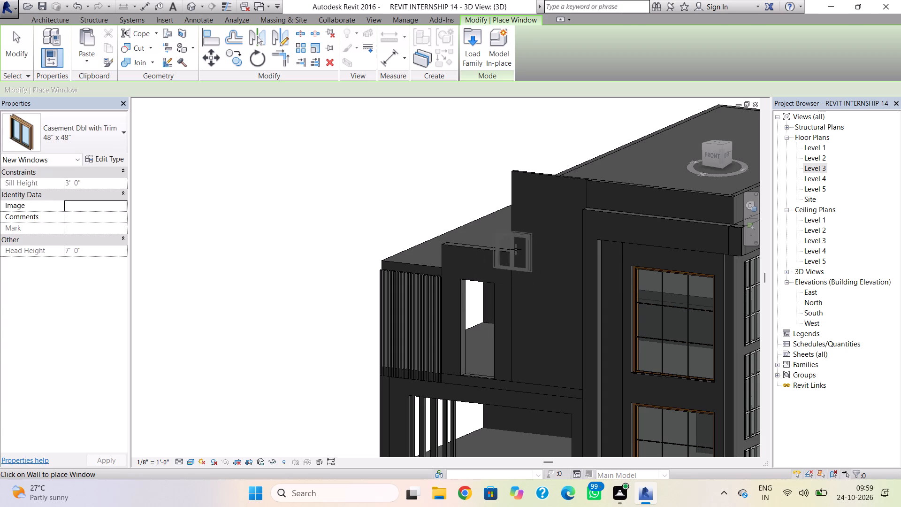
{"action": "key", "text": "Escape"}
Edit the tall Level 3 wall's profile and sketch a rectangular opening about 6'-0" wide by 5'-6" high in its upper part.
{"action": "left_click", "coordinate": [563, 179]}
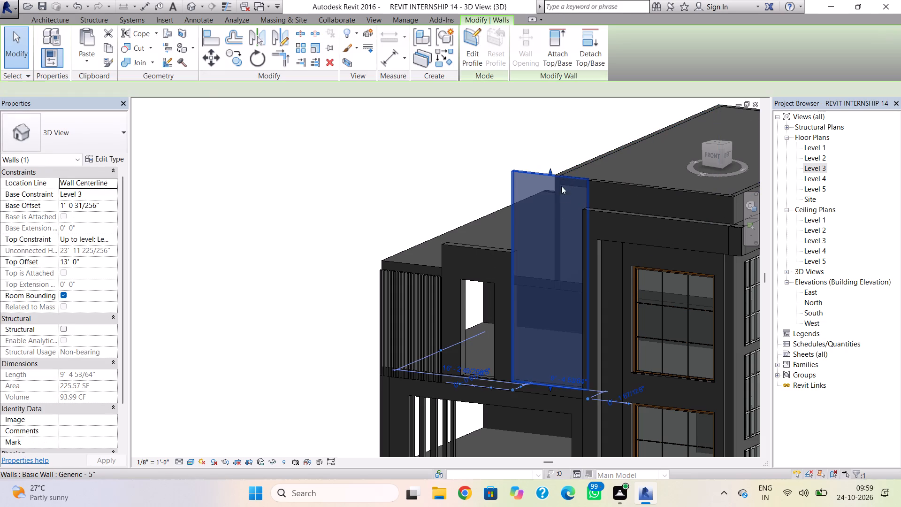
{"action": "left_click", "coordinate": [478, 46]}
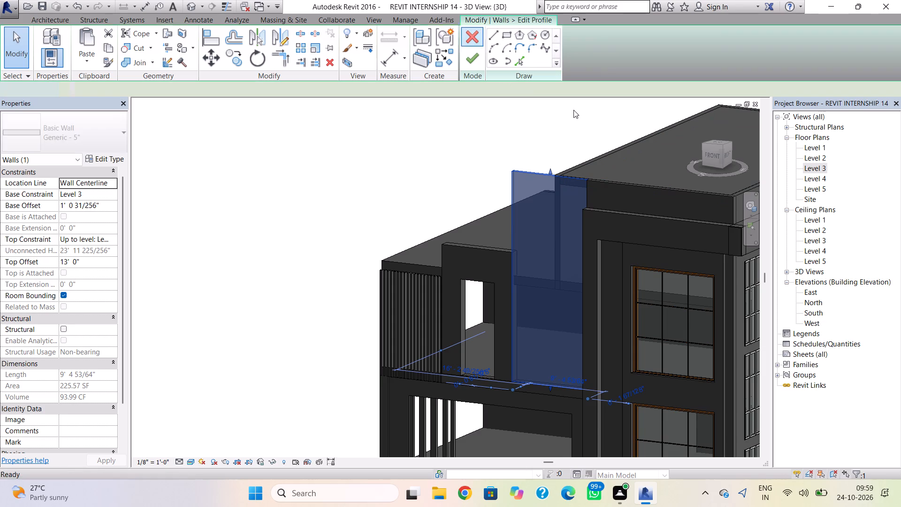
{"action": "left_click", "coordinate": [709, 154]}
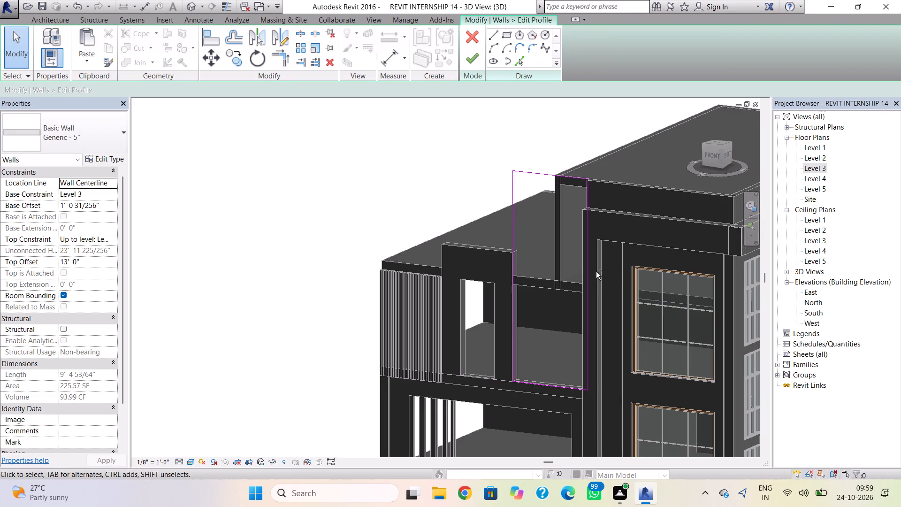
{"action": "right_click_drag", "start_coordinate": [596, 271], "coordinate": [652, 222], "text": "shift"}
{"action": "left_click", "coordinate": [504, 35]}
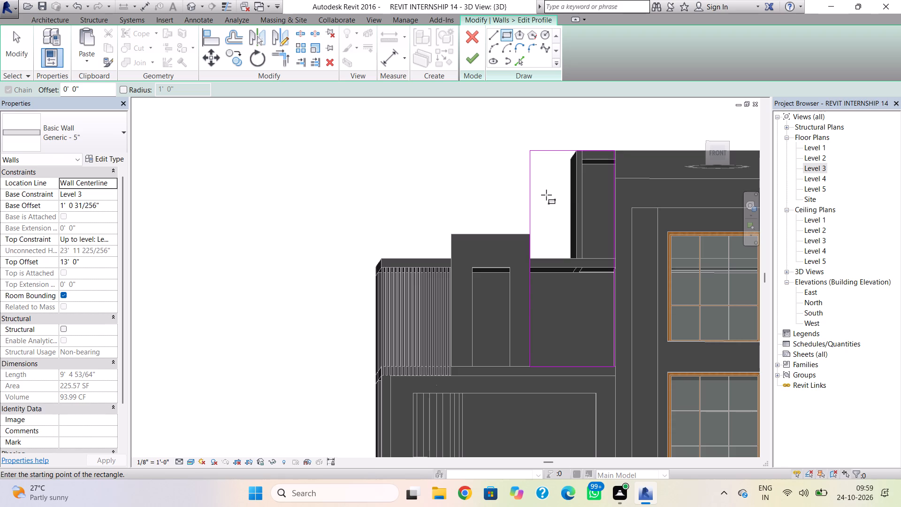
{"action": "double_click", "coordinate": [543, 183]}
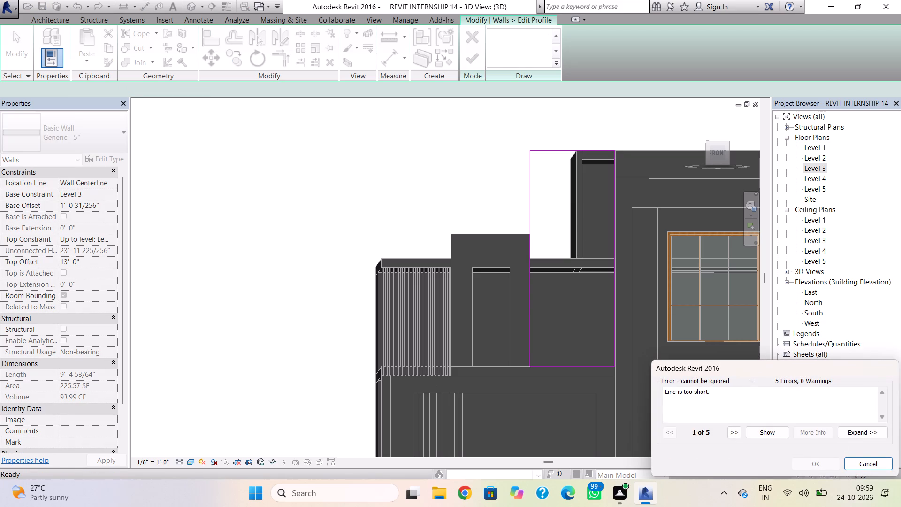
{"action": "left_click", "coordinate": [866, 460]}
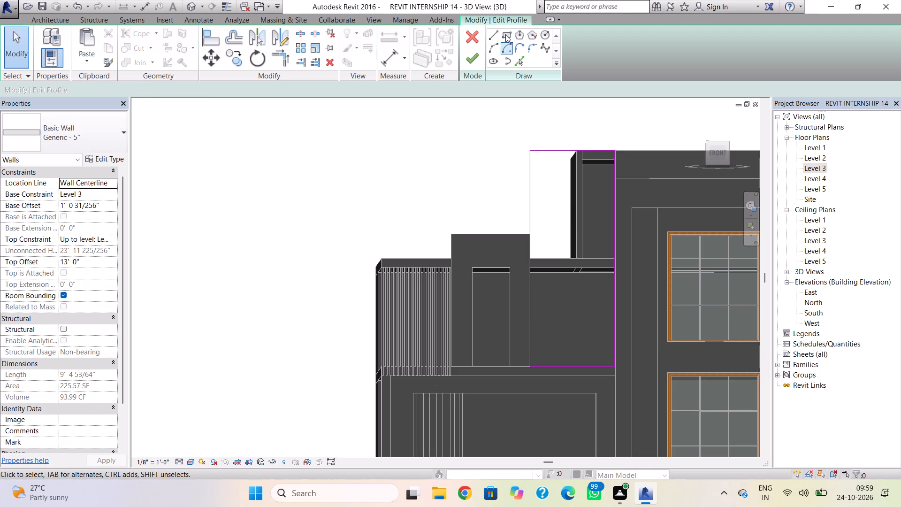
{"action": "left_click", "coordinate": [505, 34]}
{"action": "left_click", "coordinate": [547, 178]}
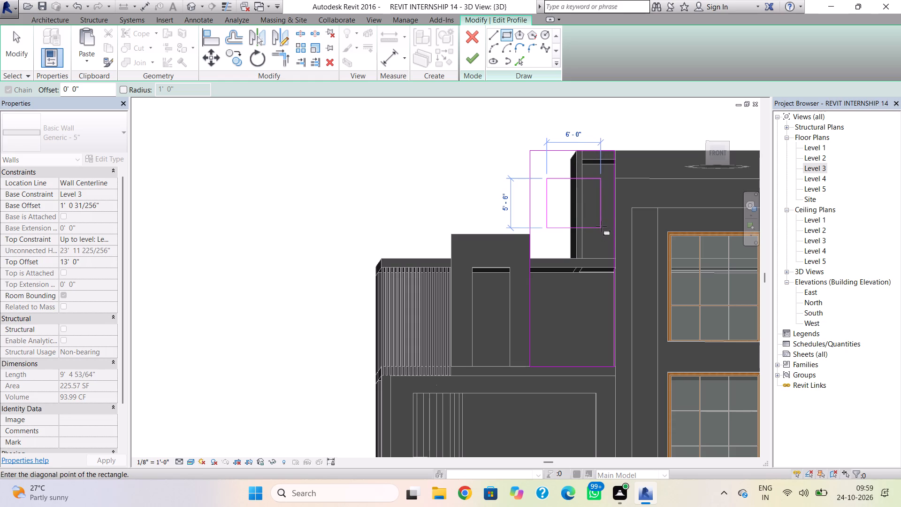
{"action": "left_click", "coordinate": [601, 226]}
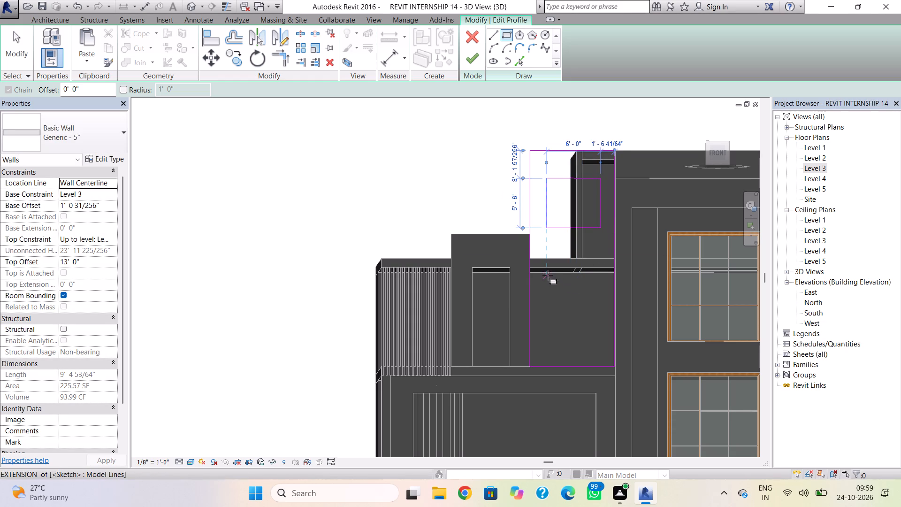
Sketch a second rectangular opening about 7'-0" high below the first, starting in line with its outer edge.
{"action": "left_click", "coordinate": [548, 275]}
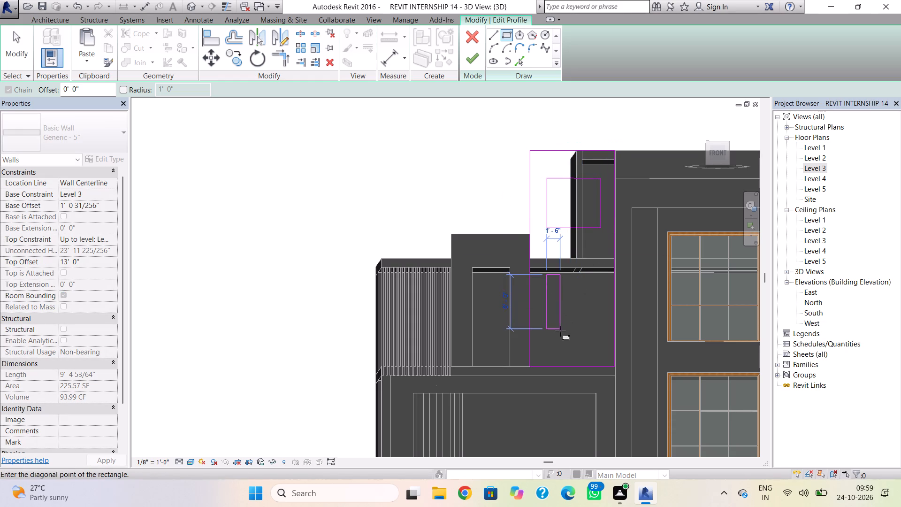
{"action": "left_click", "coordinate": [607, 338]}
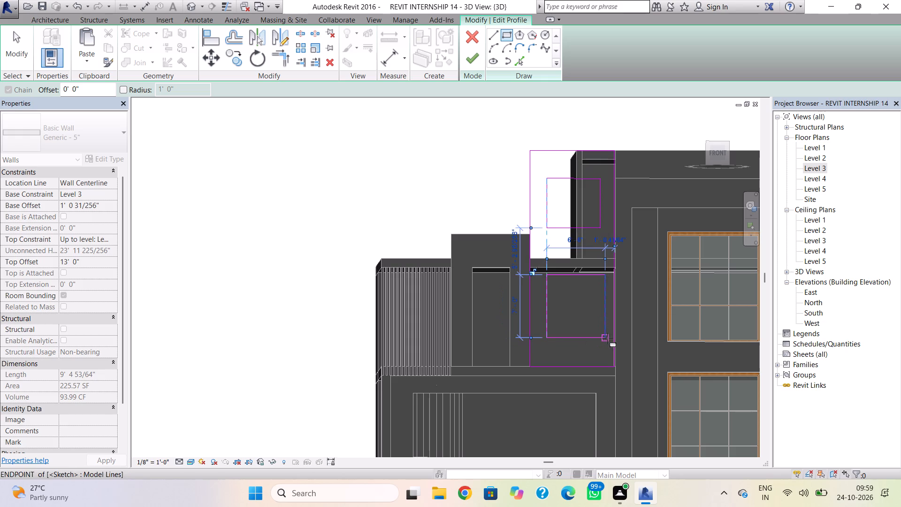
{"action": "key", "text": "Escape"}
{"action": "key", "text": "Escape"}
{"action": "key", "text": "Escape"}
Nudge the outer vertical edges of both sketched openings one increment outward, toward the slatted wall.
{"action": "left_click", "coordinate": [543, 200]}
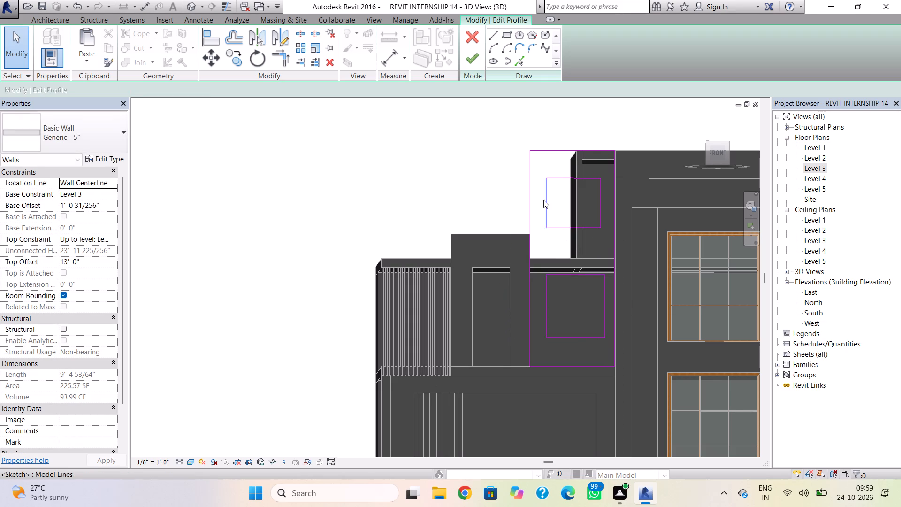
{"action": "key", "text": "Left"}
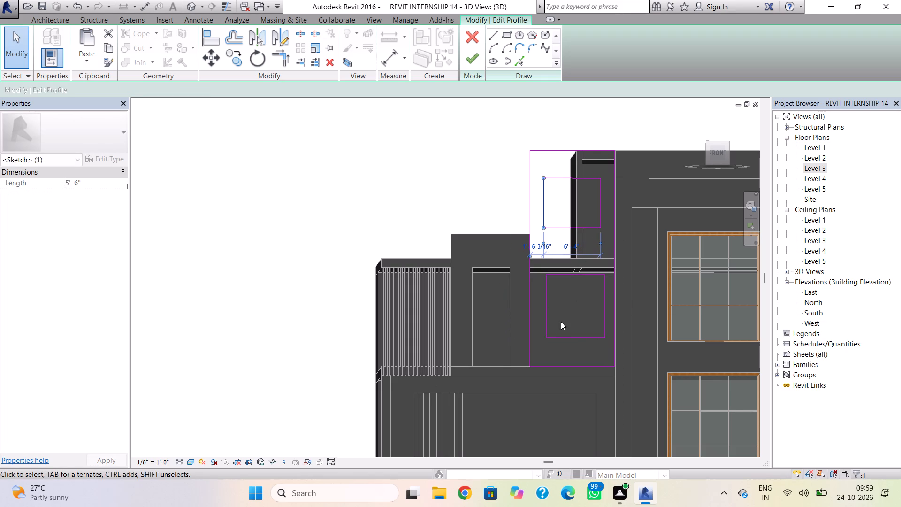
{"action": "left_click", "coordinate": [550, 314]}
{"action": "key", "text": "Left"}
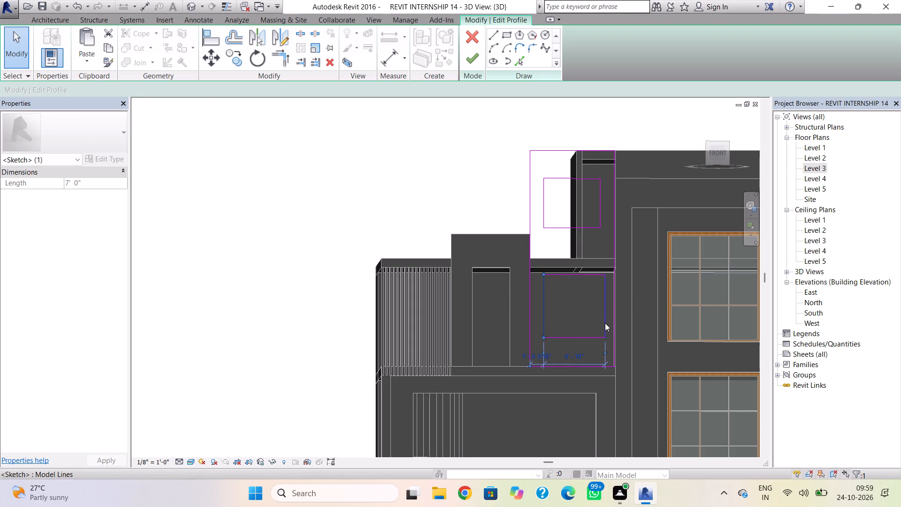
Reduce the lower opening's height by nudging its top edge slightly down and its bottom edge up.
{"action": "left_click", "coordinate": [575, 271]}
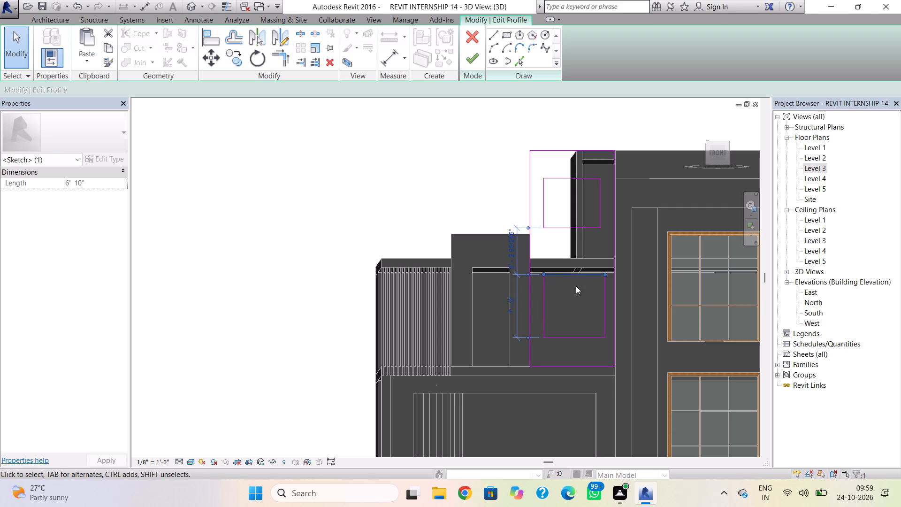
{"action": "key", "text": "Down"}
{"action": "key", "text": "Down"}
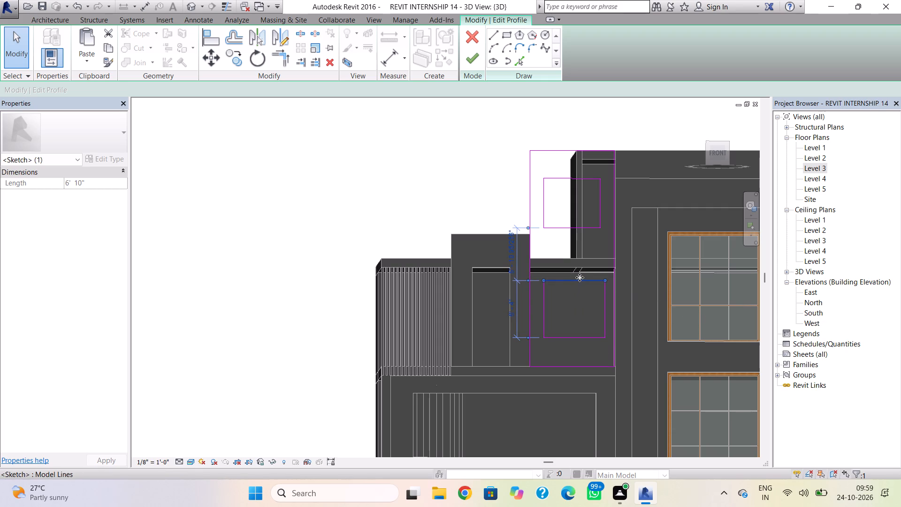
{"action": "left_click", "coordinate": [580, 277]}
{"action": "key", "text": "Up"}
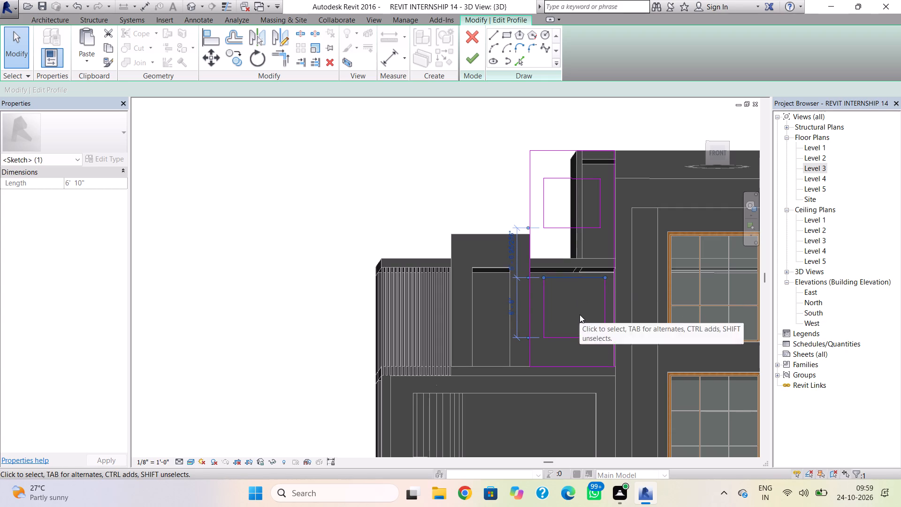
{"action": "key", "text": "Escape"}
{"action": "scroll", "coordinate": [579, 315], "scroll_direction": "down", "scroll_amount": 3}
{"action": "left_click", "coordinate": [578, 328]}
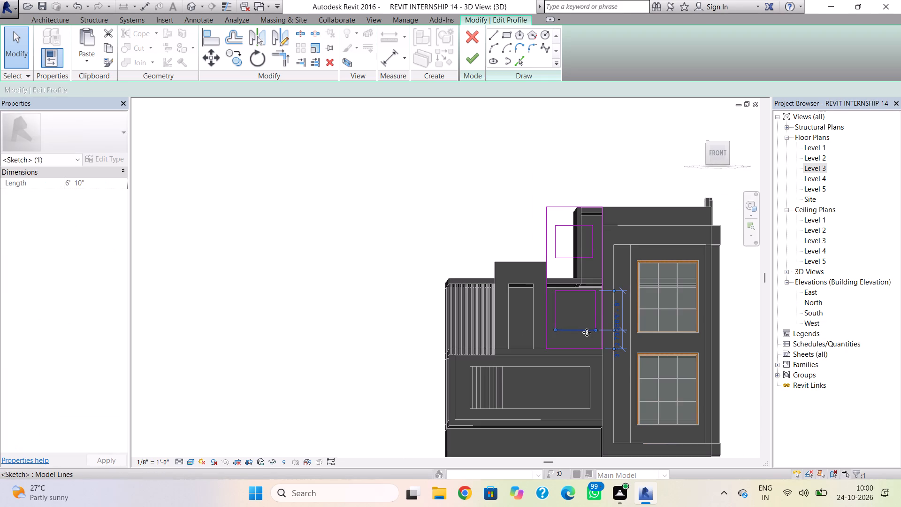
{"action": "key", "text": "Up"}
{"action": "key", "text": "Up"}
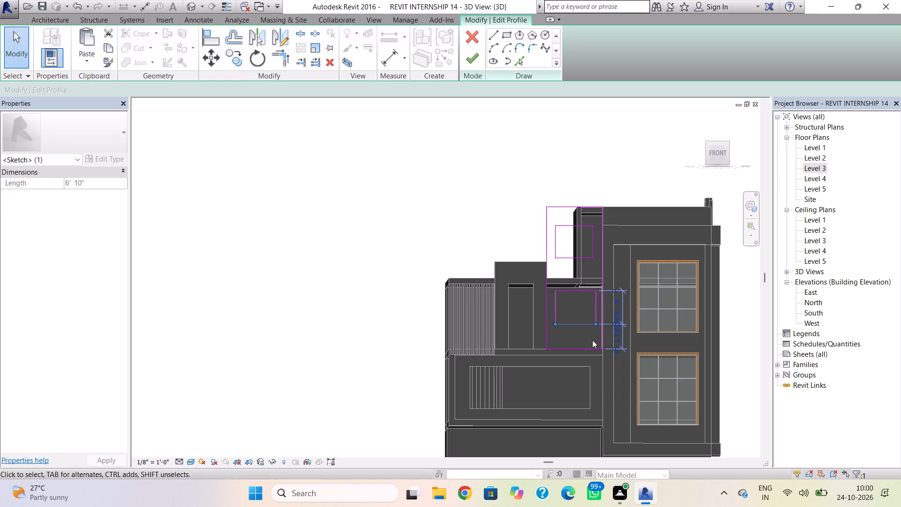
{"action": "left_click", "coordinate": [591, 340]}
Finish the tall wall's profile edit with the two rectangular openings and deselect the wall.
{"action": "right_click_drag", "start_coordinate": [567, 282], "coordinate": [512, 322], "text": "shift"}
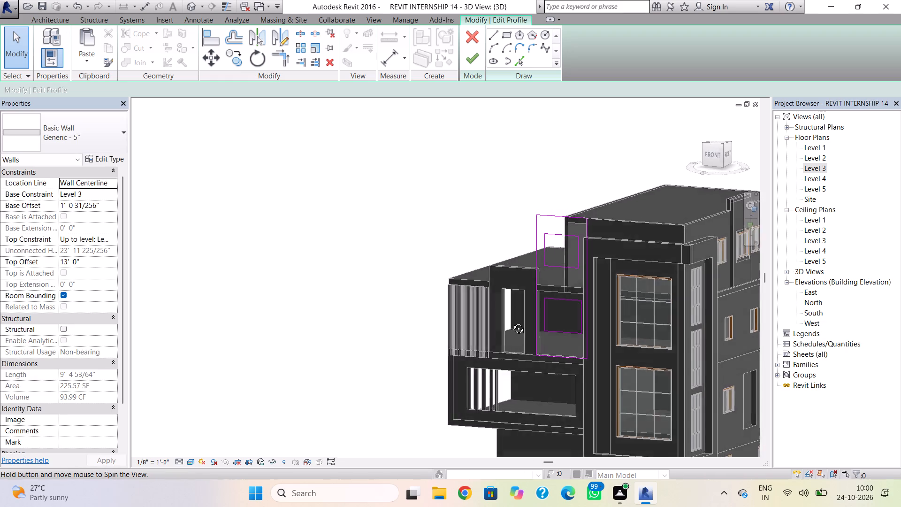
{"action": "right_click_drag", "start_coordinate": [512, 322], "coordinate": [504, 342], "text": "shift"}
{"action": "left_click", "coordinate": [478, 58]}
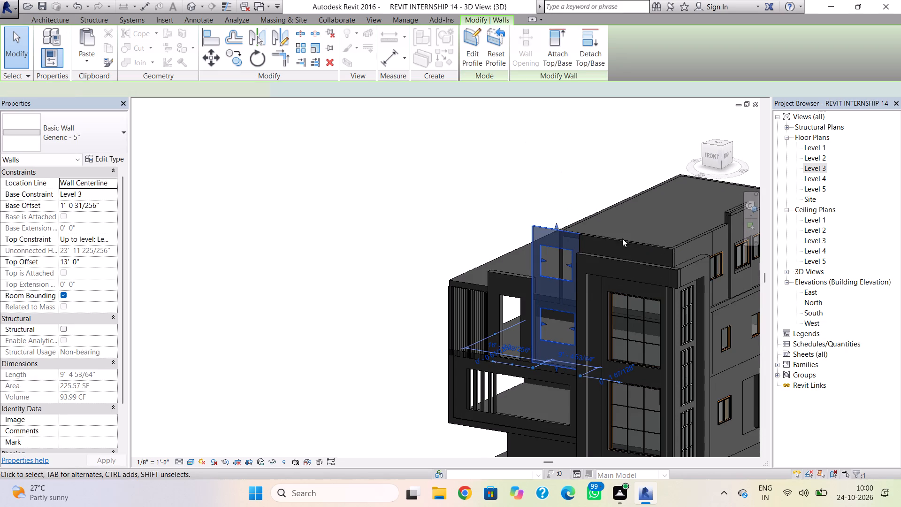
{"action": "key", "text": "Escape"}
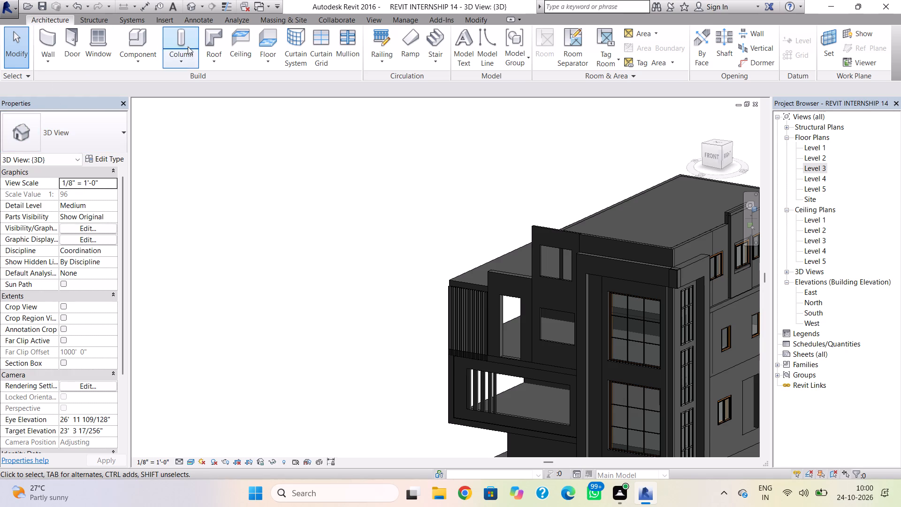
Try to place a vertical Cornice wall sweep along the outer edge of the tall wall's upper opening.
{"action": "left_click", "coordinate": [45, 56]}
{"action": "left_click", "coordinate": [58, 153]}
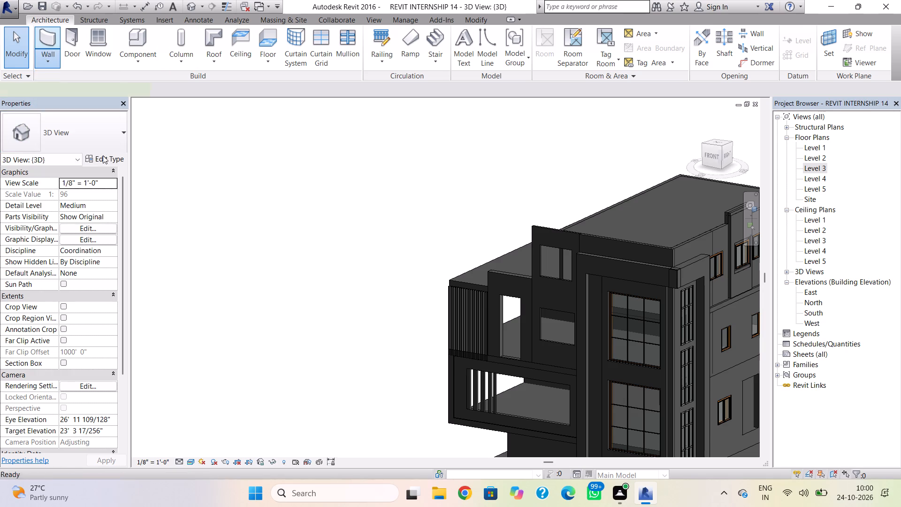
{"action": "scroll", "coordinate": [572, 270], "scroll_direction": "up", "scroll_amount": 4}
{"action": "scroll", "coordinate": [521, 276], "scroll_direction": "up", "scroll_amount": 3}
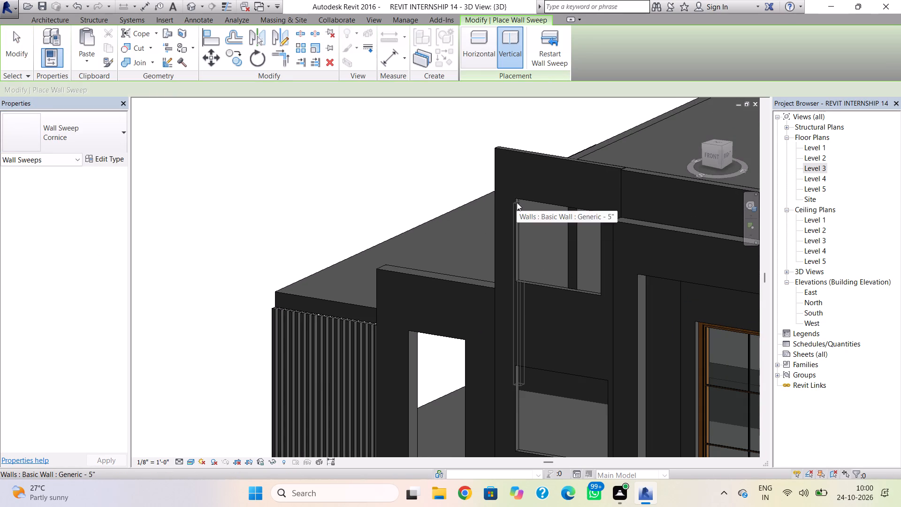
{"action": "left_click", "coordinate": [517, 202]}
{"action": "left_click", "coordinate": [511, 245]}
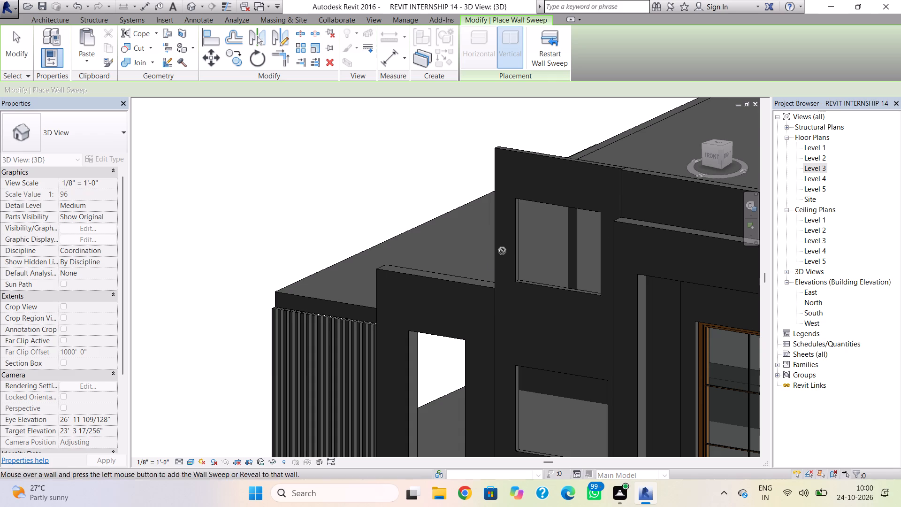
{"action": "left_click", "coordinate": [524, 282]}
{"action": "left_click", "coordinate": [547, 338]}
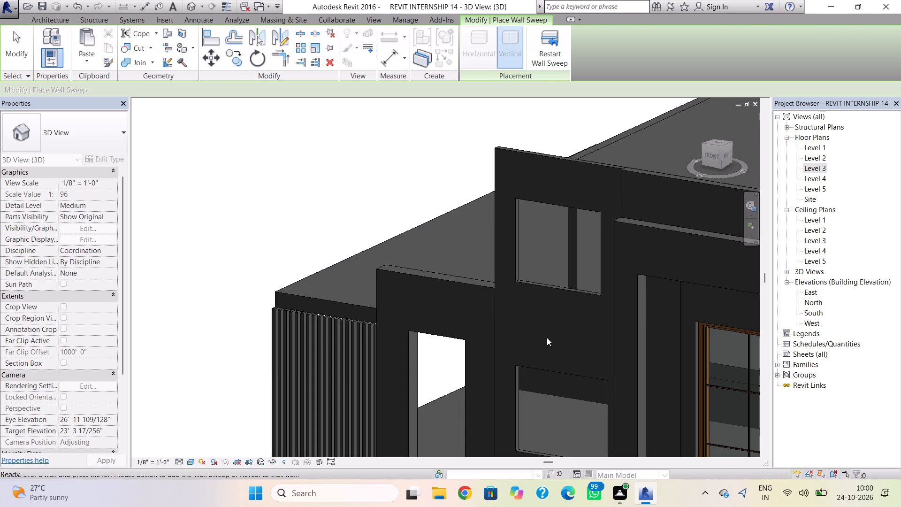
{"action": "scroll", "coordinate": [538, 293], "scroll_direction": "down", "scroll_amount": 4}
{"action": "key", "text": "Escape"}
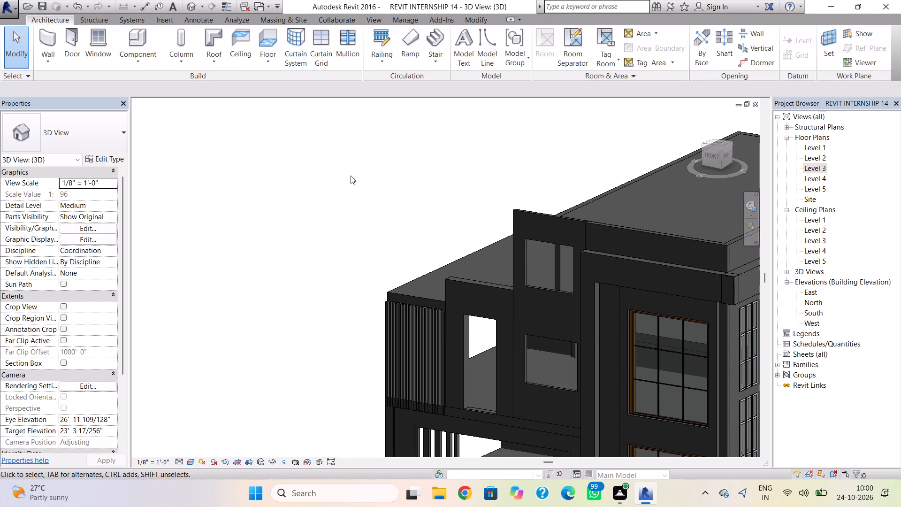
Place a vertical Cornice wall sweep over the tall wall's full height, near the outer edge of its two openings.
{"action": "left_click", "coordinate": [46, 56]}
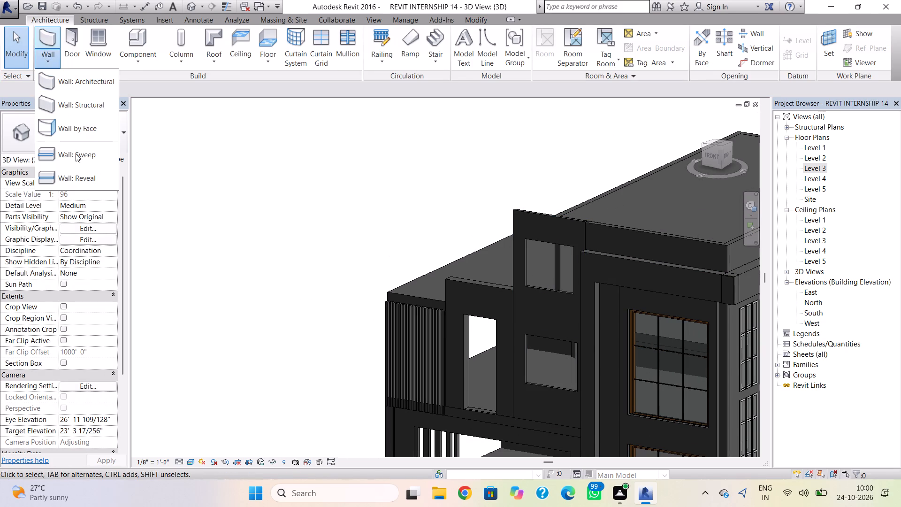
{"action": "left_click", "coordinate": [76, 154]}
{"action": "scroll", "coordinate": [517, 274], "scroll_direction": "up", "scroll_amount": 4}
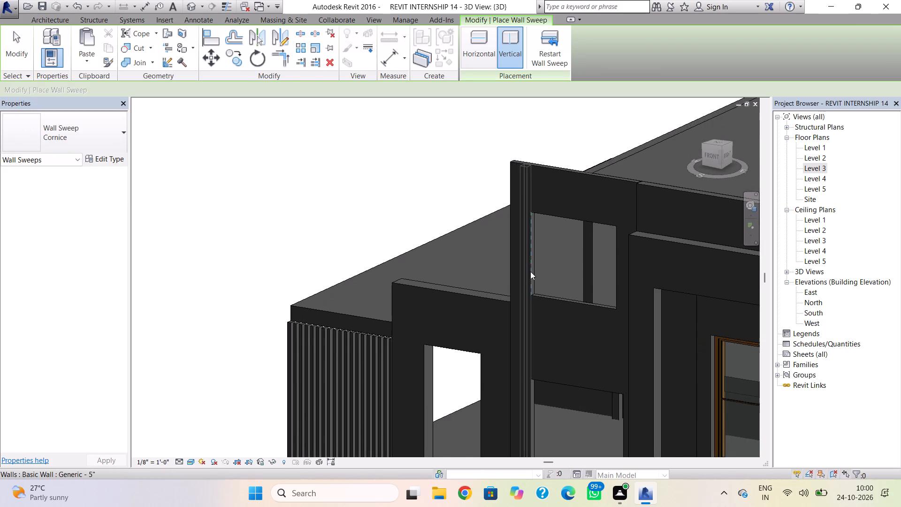
{"action": "scroll", "coordinate": [530, 271], "scroll_direction": "up", "scroll_amount": 3}
{"action": "left_click", "coordinate": [531, 271]}
{"action": "left_click", "coordinate": [565, 277]}
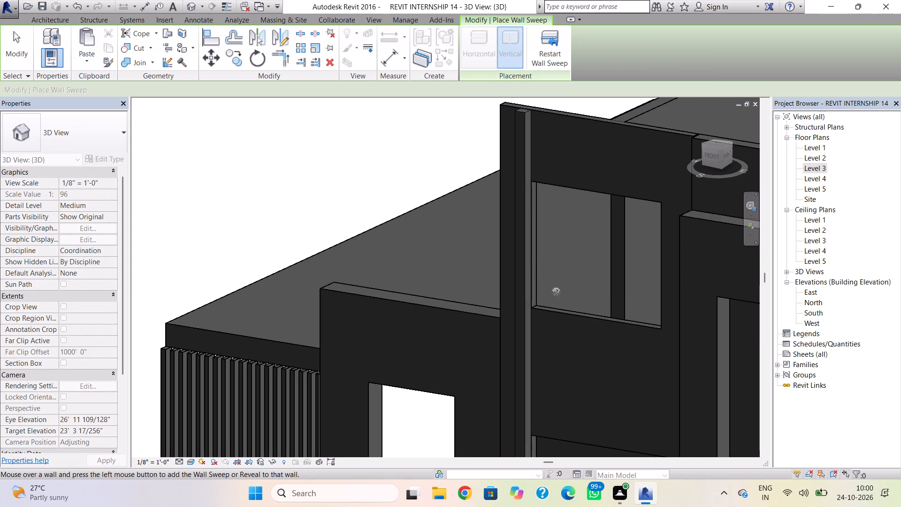
{"action": "scroll", "coordinate": [565, 193], "scroll_direction": "down", "scroll_amount": 2}
{"action": "middle_click_drag", "start_coordinate": [565, 193], "coordinate": [529, 92]}
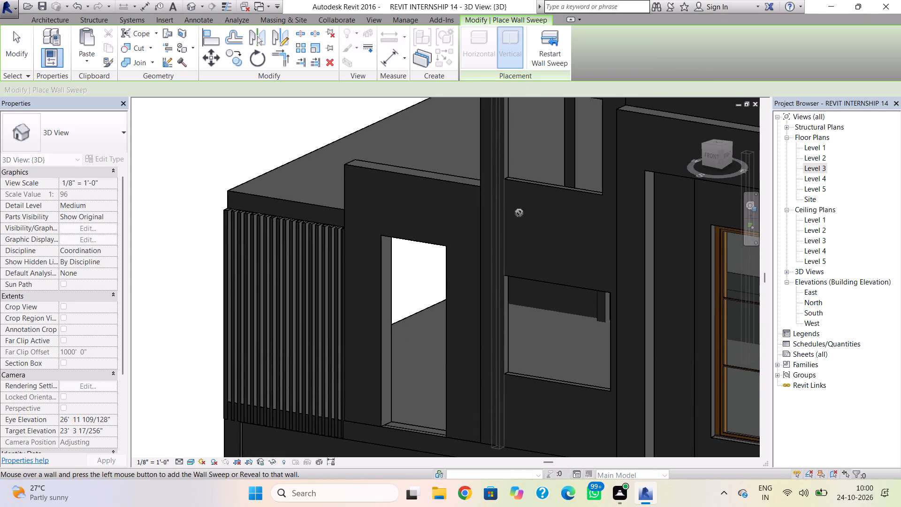
{"action": "scroll", "coordinate": [540, 245], "scroll_direction": "down", "scroll_amount": 1}
{"action": "right_click_drag", "start_coordinate": [503, 241], "coordinate": [560, 239], "text": "shift"}
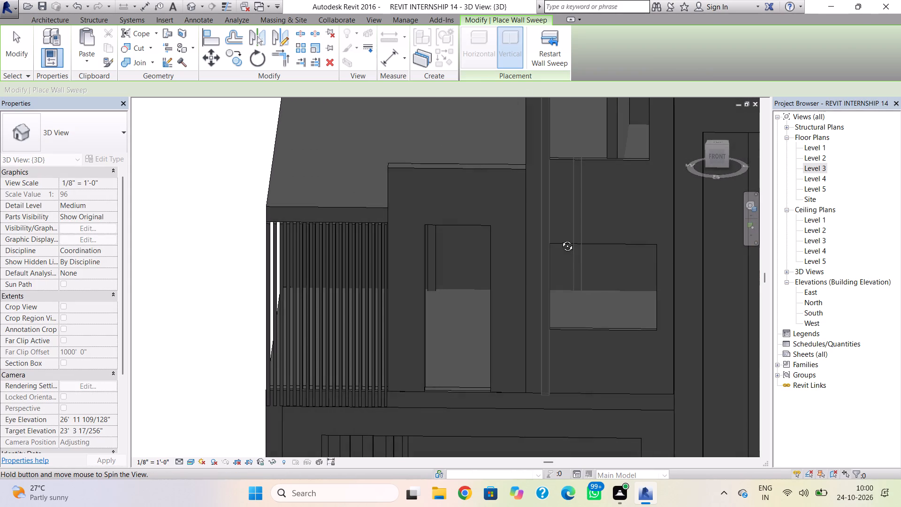
{"action": "right_click_drag", "start_coordinate": [560, 239], "coordinate": [554, 264], "text": "shift"}
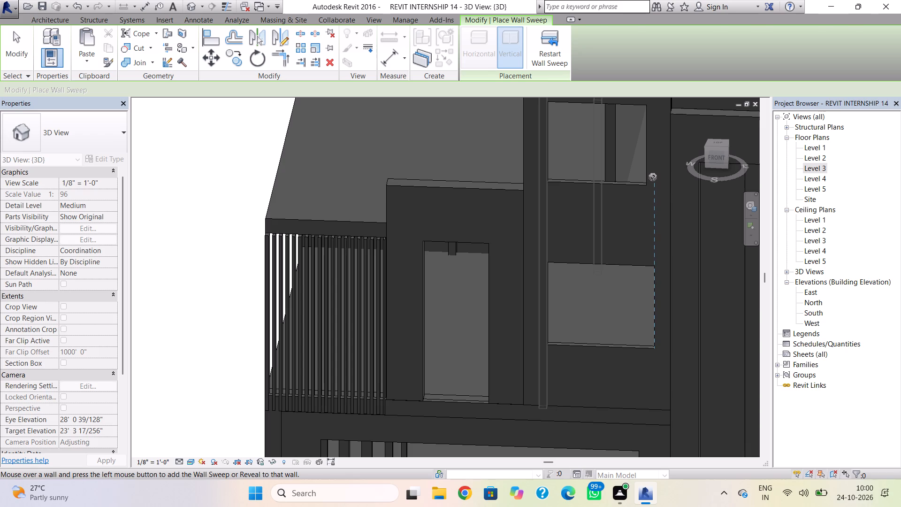
{"action": "left_click", "coordinate": [653, 177]}
{"action": "left_click", "coordinate": [653, 177]}
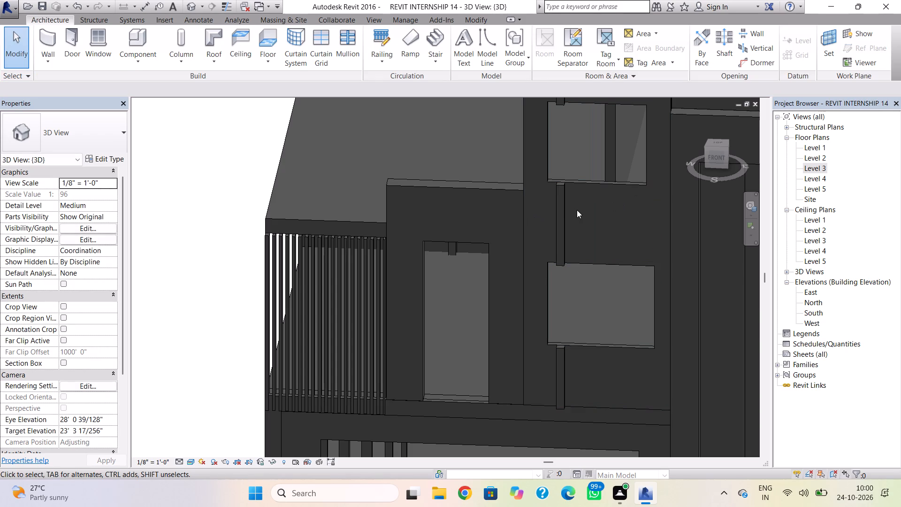
Delete the vertical Cornice wall sweep that crosses the tall wall's two openings.
{"action": "left_click", "coordinate": [565, 213]}
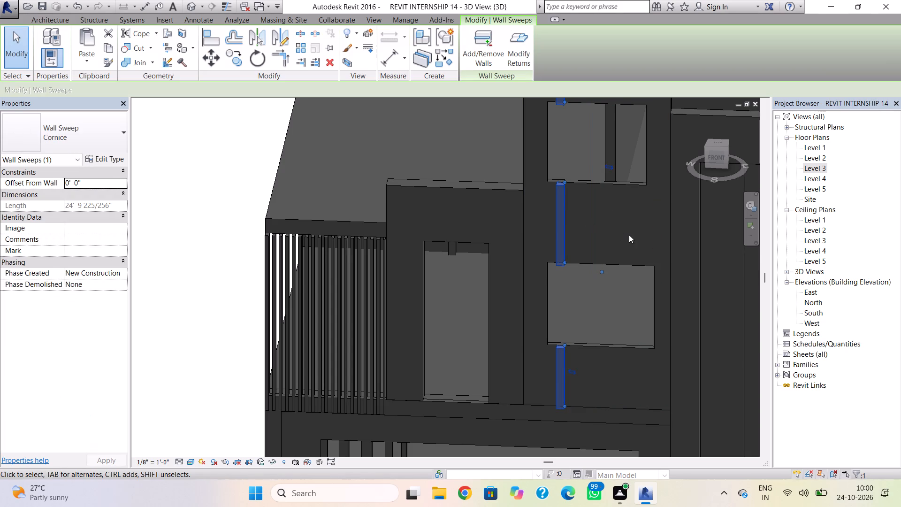
{"action": "scroll", "coordinate": [596, 228], "scroll_direction": "down", "scroll_amount": 1}
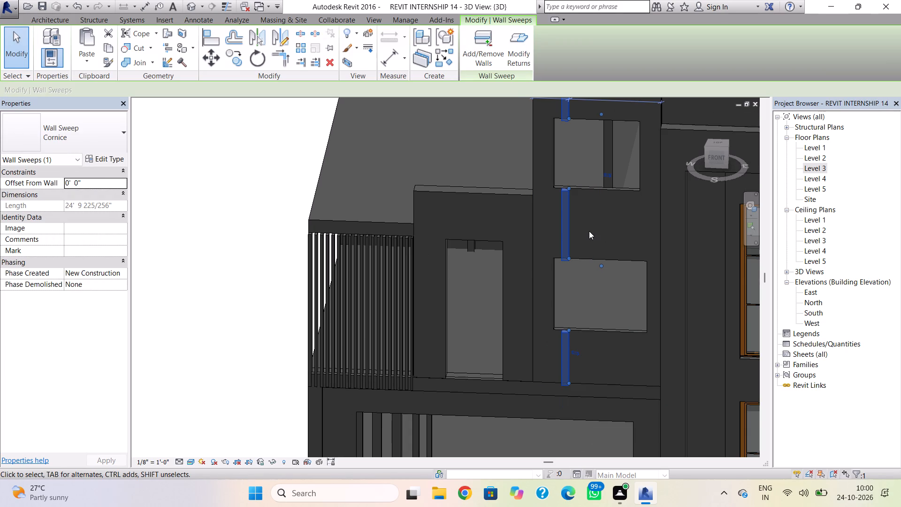
{"action": "key", "text": "Left"}
{"action": "key", "text": "Left"}
{"action": "key", "text": "Delete"}
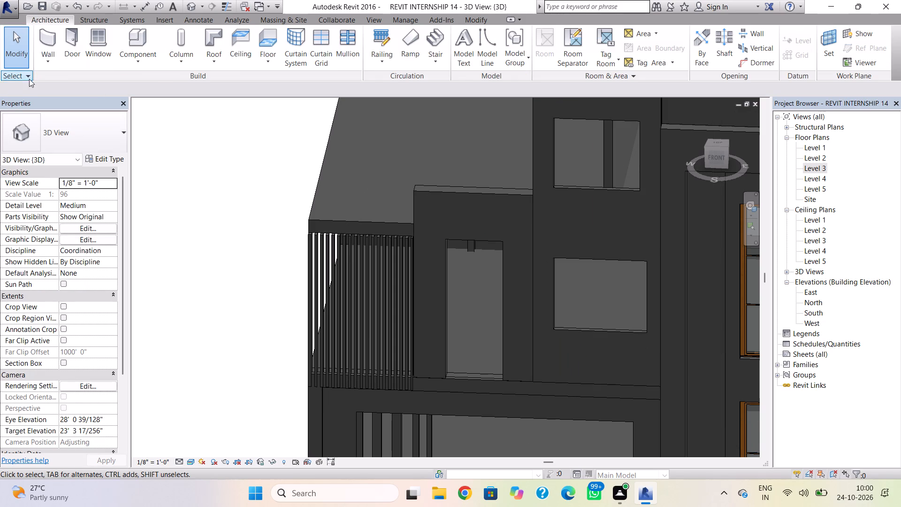
Place a full-height vertical Cornice wall sweep on the tall wall, just outside the openings' edges on the slatted-wall side.
{"action": "left_click", "coordinate": [40, 68]}
{"action": "left_click", "coordinate": [70, 150]}
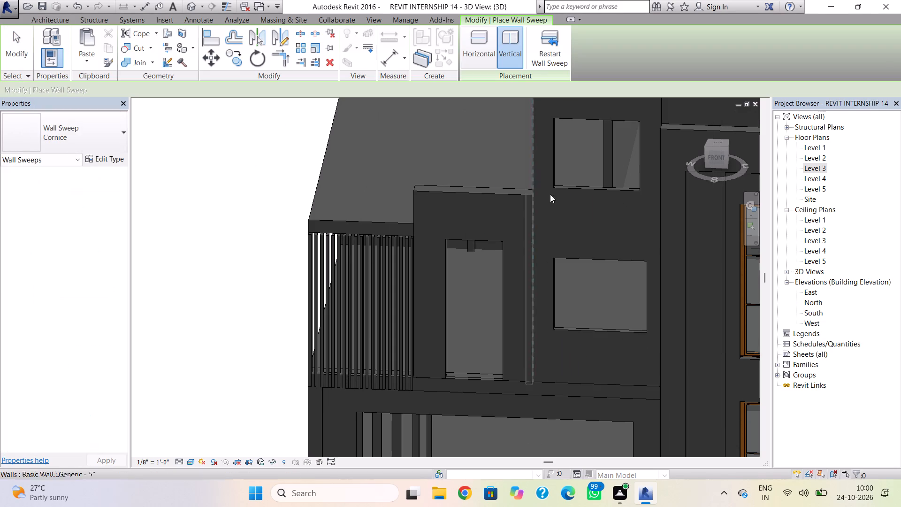
{"action": "double_click", "coordinate": [551, 204]}
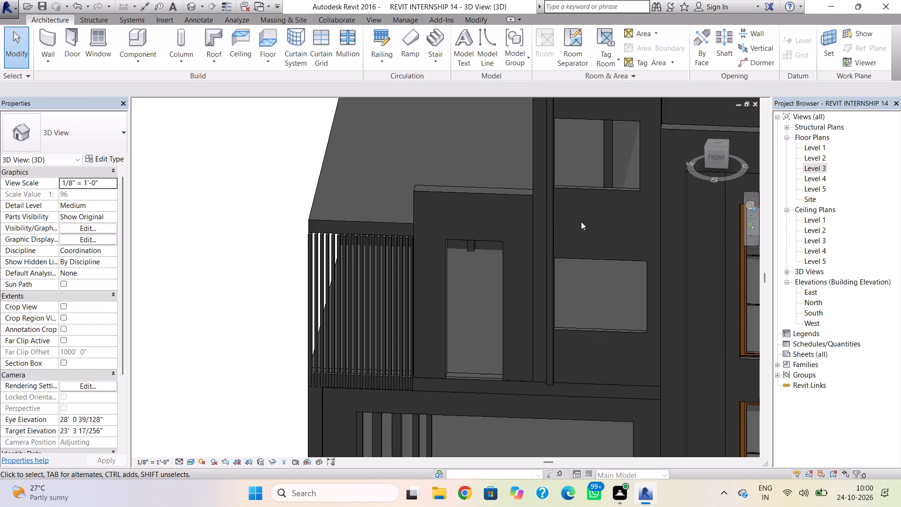
{"action": "key", "text": "Escape"}
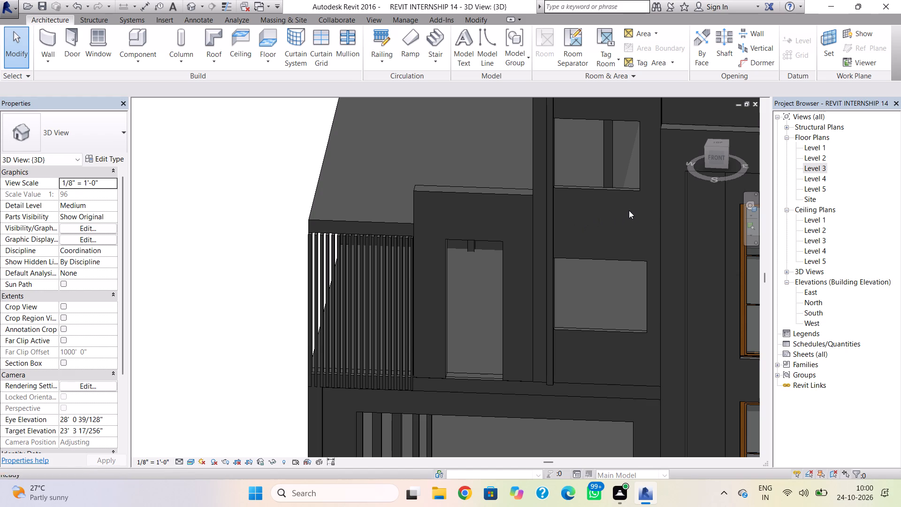
Widen the tall wall's upper opening slightly by moving its side edge away from the slatted wall.
{"action": "left_click", "coordinate": [638, 191]}
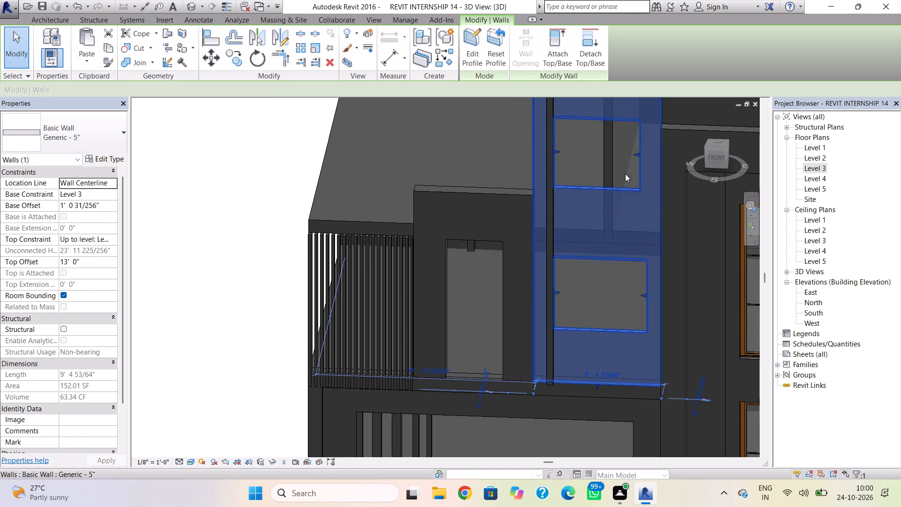
{"action": "left_click_drag", "start_coordinate": [634, 154], "coordinate": [642, 154]}
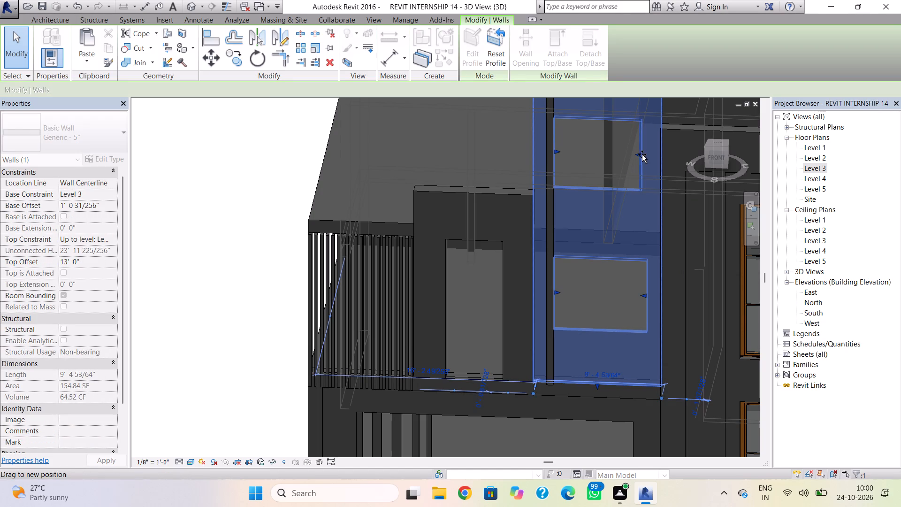
{"action": "left_click_drag", "start_coordinate": [642, 154], "coordinate": [644, 156]}
{"action": "left_click", "coordinate": [650, 223]}
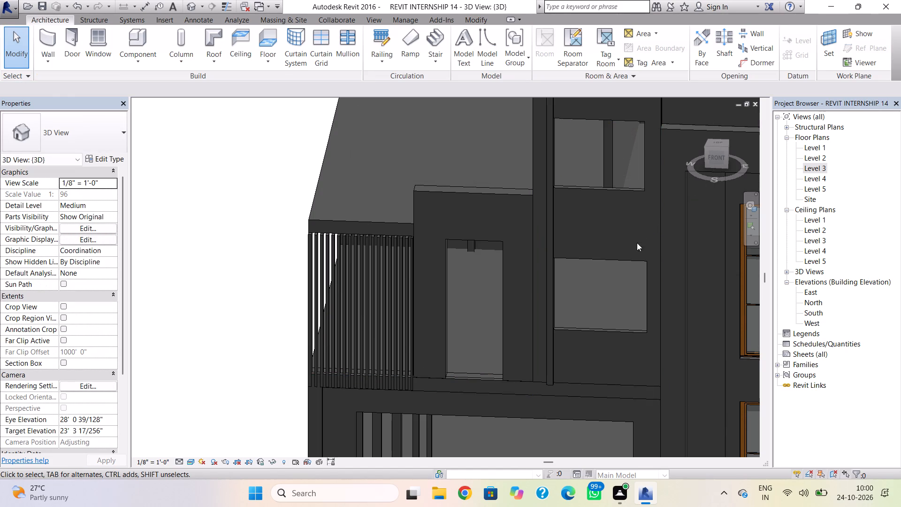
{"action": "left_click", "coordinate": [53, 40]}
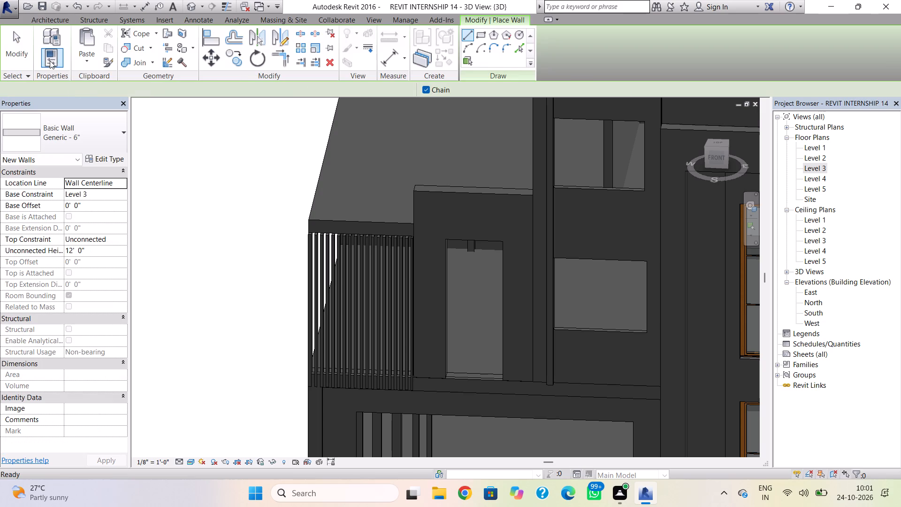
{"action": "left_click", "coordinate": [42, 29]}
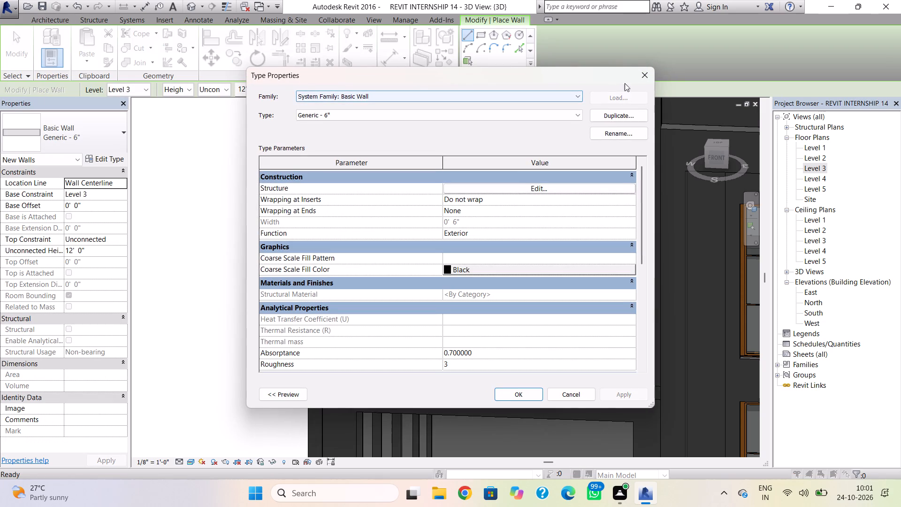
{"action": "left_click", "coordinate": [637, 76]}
Place a second full-height vertical Cornice wall sweep on the tall wall, beside the openings' edges farthest from the slatted wall.
{"action": "left_click", "coordinate": [60, 20]}
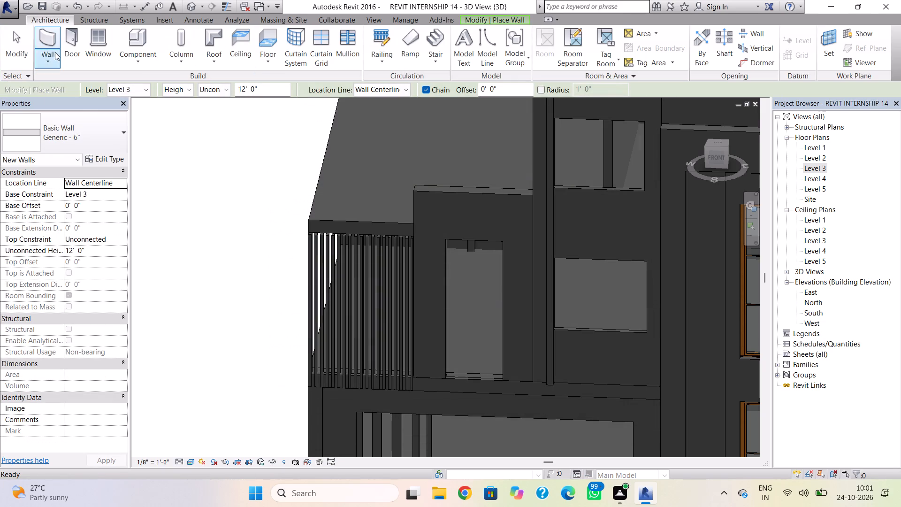
{"action": "left_click", "coordinate": [51, 57]}
{"action": "left_click", "coordinate": [65, 152]}
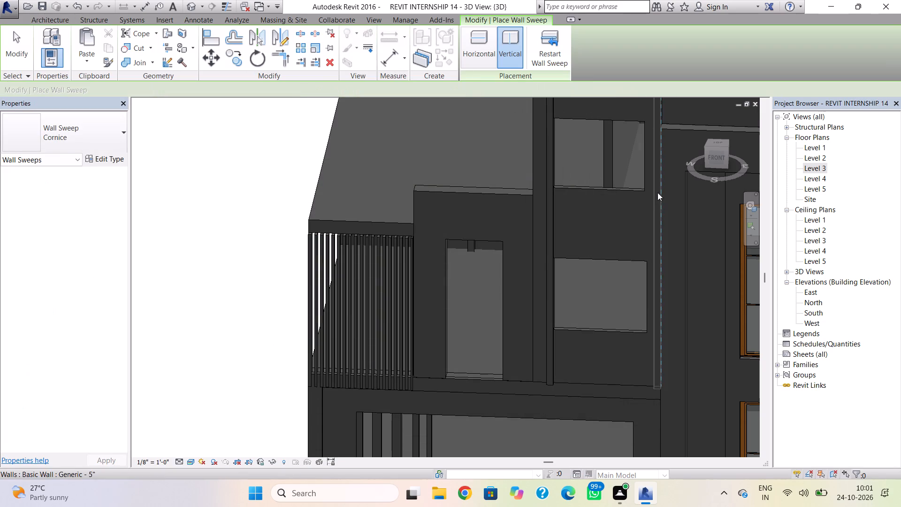
{"action": "left_click", "coordinate": [654, 207]}
{"action": "left_click", "coordinate": [640, 217]}
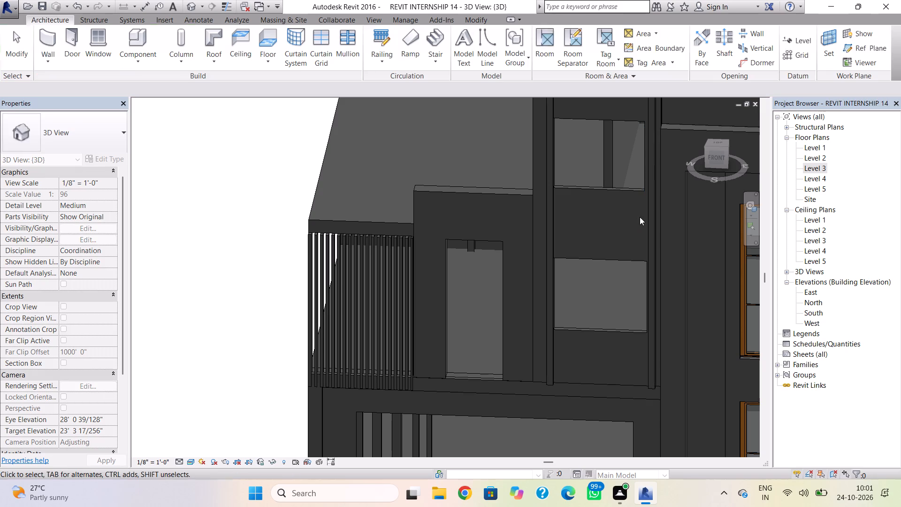
{"action": "key", "text": "Escape"}
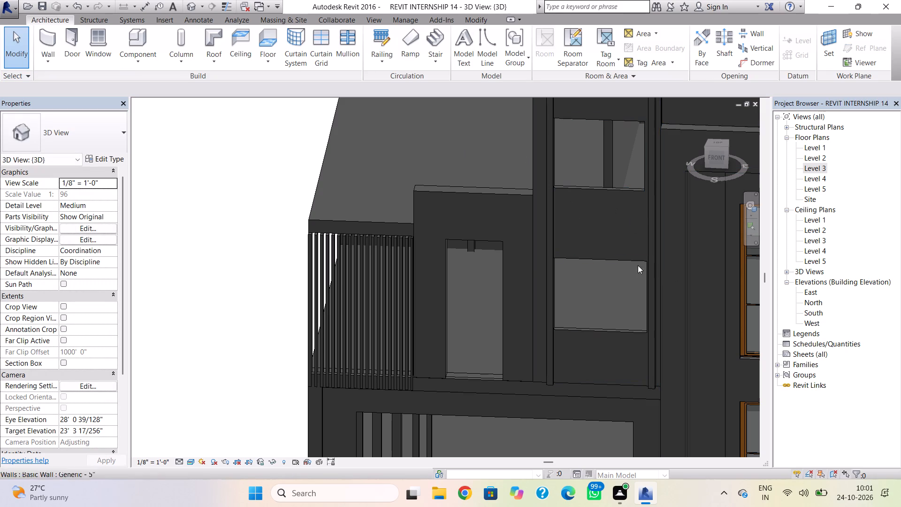
{"action": "key", "text": "Escape"}
Widen both openings of the tall wall so their edges farthest from the slatted wall meet the second sweep.
{"action": "scroll", "coordinate": [641, 175], "scroll_direction": "up", "scroll_amount": 4}
{"action": "middle_click_drag", "start_coordinate": [641, 175], "coordinate": [558, 160]}
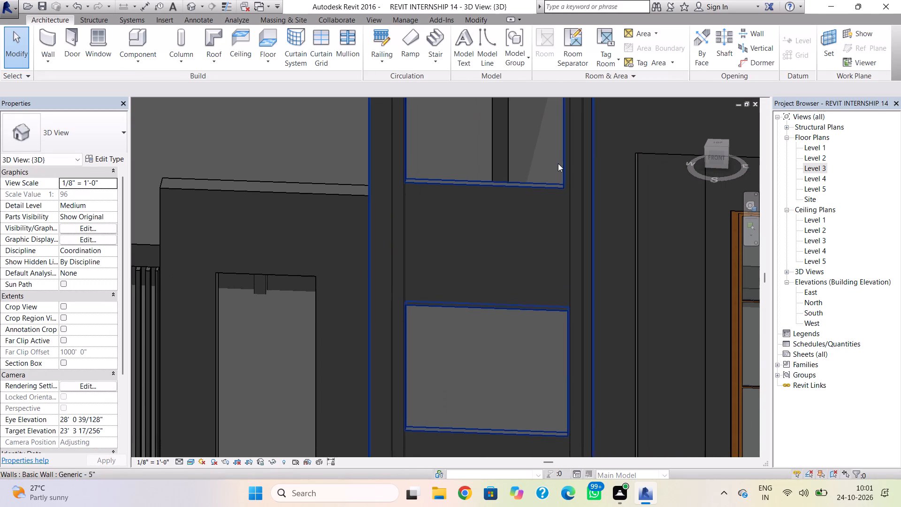
{"action": "scroll", "coordinate": [549, 178], "scroll_direction": "down", "scroll_amount": 2}
{"action": "right_click_drag", "start_coordinate": [556, 192], "coordinate": [567, 171], "text": "shift"}
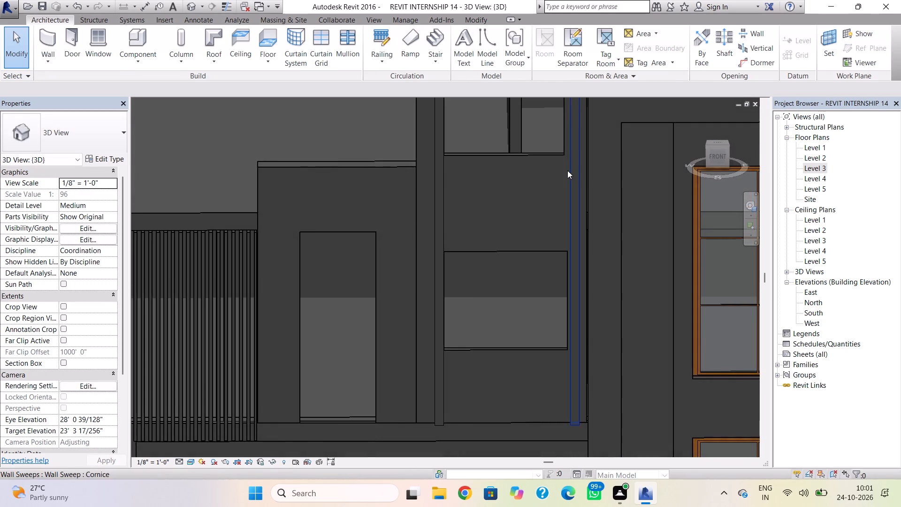
{"action": "scroll", "coordinate": [567, 171], "scroll_direction": "down", "scroll_amount": 2}
{"action": "middle_click_drag", "start_coordinate": [565, 180], "coordinate": [549, 232]}
{"action": "left_click", "coordinate": [553, 199]}
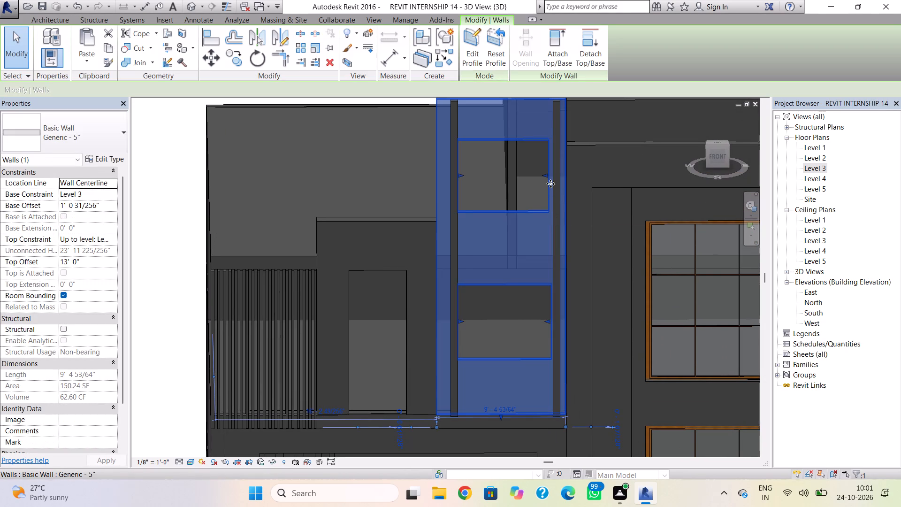
{"action": "left_click_drag", "start_coordinate": [546, 174], "coordinate": [552, 175]}
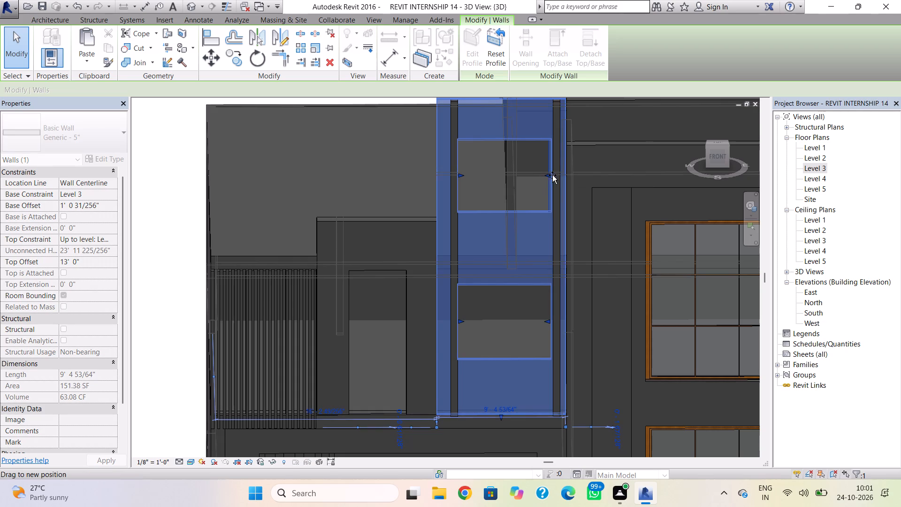
{"action": "left_click_drag", "start_coordinate": [552, 175], "coordinate": [553, 176]}
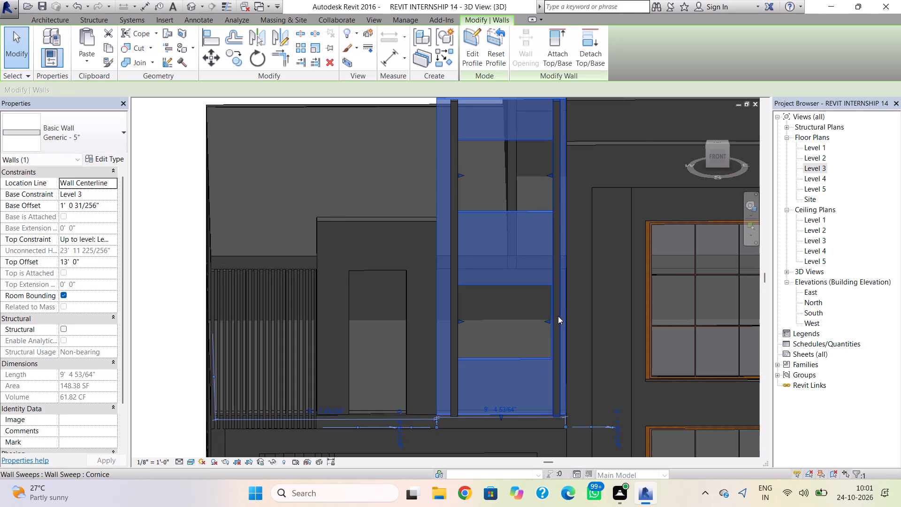
{"action": "left_click_drag", "start_coordinate": [549, 321], "coordinate": [555, 326]}
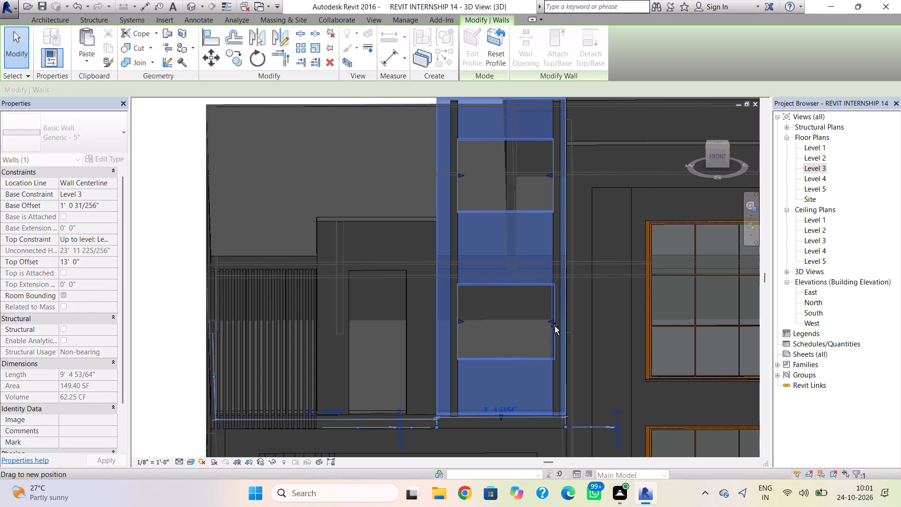
{"action": "left_click_drag", "start_coordinate": [555, 326], "coordinate": [552, 327]}
{"action": "left_click", "coordinate": [524, 327]}
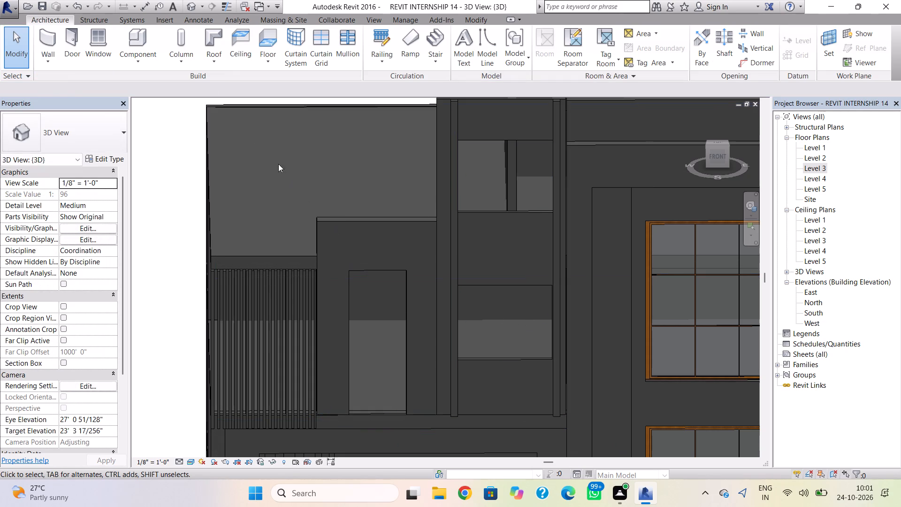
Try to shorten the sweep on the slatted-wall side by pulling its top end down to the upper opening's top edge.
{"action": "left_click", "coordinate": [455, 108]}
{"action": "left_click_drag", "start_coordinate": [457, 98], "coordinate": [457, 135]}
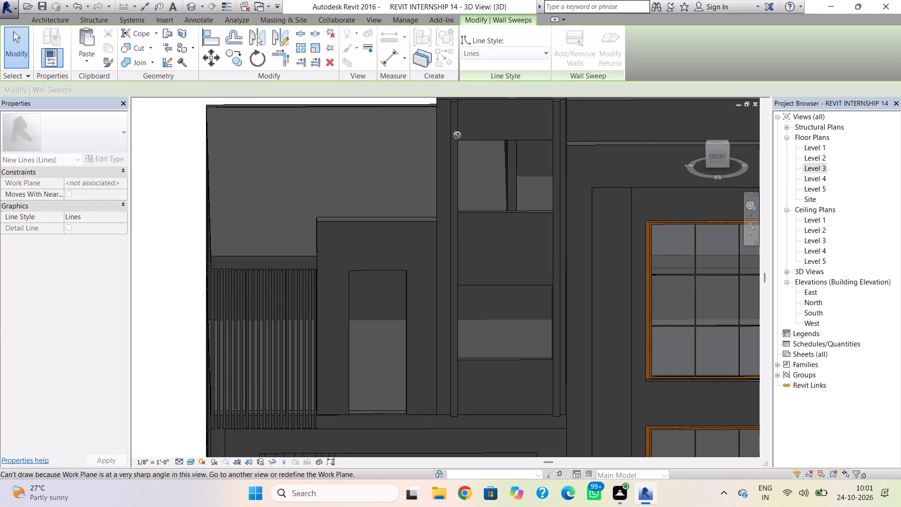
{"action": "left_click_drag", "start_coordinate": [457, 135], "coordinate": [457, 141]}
Lower the top end of the sweep on the slatted-wall side to the upper opening's top edge.
{"action": "middle_click_drag", "start_coordinate": [459, 133], "coordinate": [453, 193]}
{"action": "scroll", "coordinate": [447, 162], "scroll_direction": "up", "scroll_amount": 3}
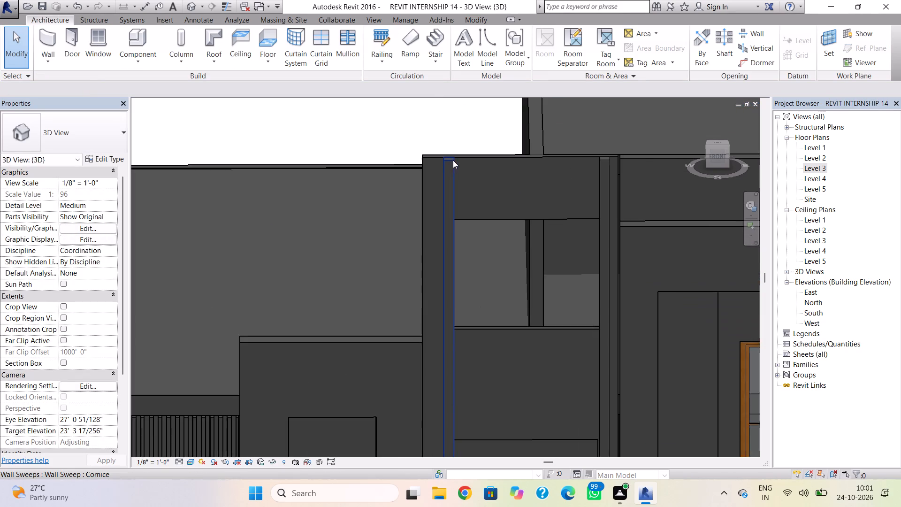
{"action": "scroll", "coordinate": [453, 160], "scroll_direction": "up", "scroll_amount": 4}
{"action": "right_click_drag", "start_coordinate": [473, 227], "coordinate": [467, 192], "text": "shift"}
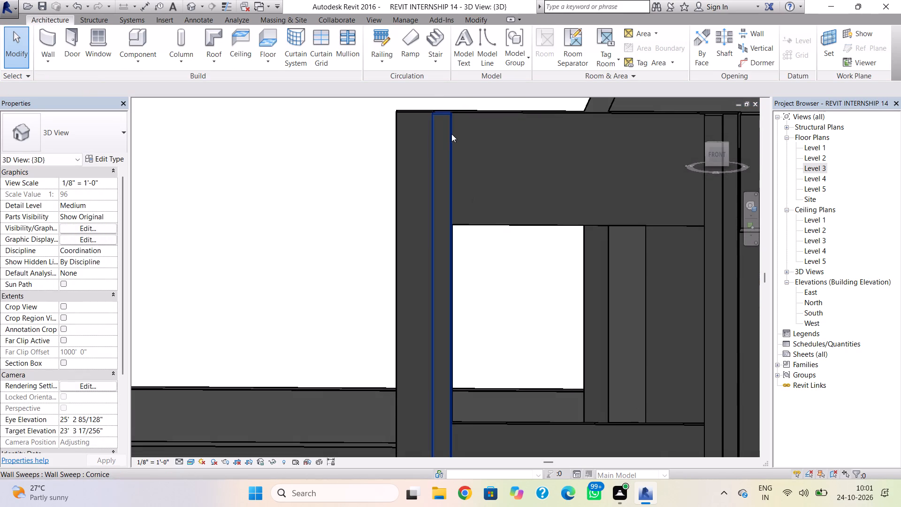
{"action": "left_click", "coordinate": [452, 130]}
{"action": "left_click_drag", "start_coordinate": [452, 112], "coordinate": [448, 148]}
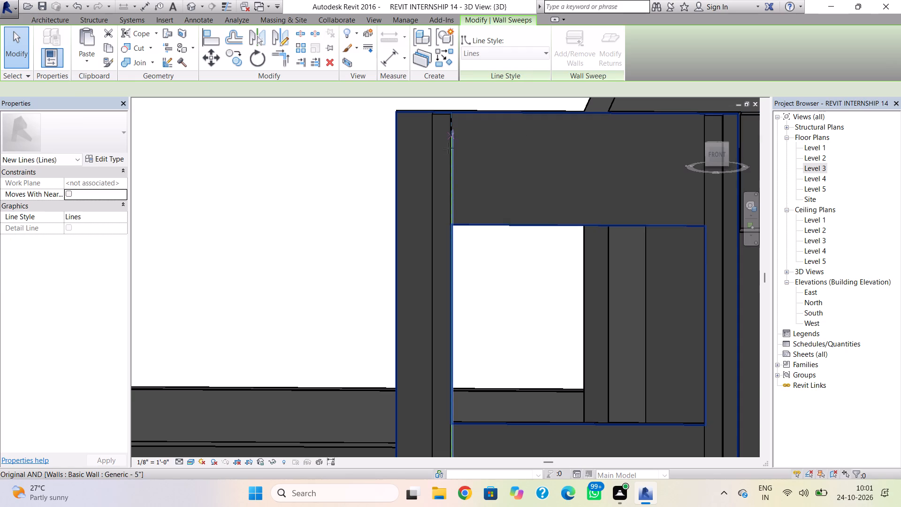
{"action": "left_click_drag", "start_coordinate": [448, 148], "coordinate": [452, 223]}
Lower the second sweep's top end to the upper opening's top edge, leaving it 21' 0" long.
{"action": "scroll", "coordinate": [565, 208], "scroll_direction": "down", "scroll_amount": 2}
{"action": "middle_click_drag", "start_coordinate": [565, 208], "coordinate": [451, 108]}
{"action": "scroll", "coordinate": [512, 203], "scroll_direction": "down", "scroll_amount": 2}
{"action": "middle_click_drag", "start_coordinate": [516, 228], "coordinate": [504, 283]}
{"action": "left_click", "coordinate": [536, 148]}
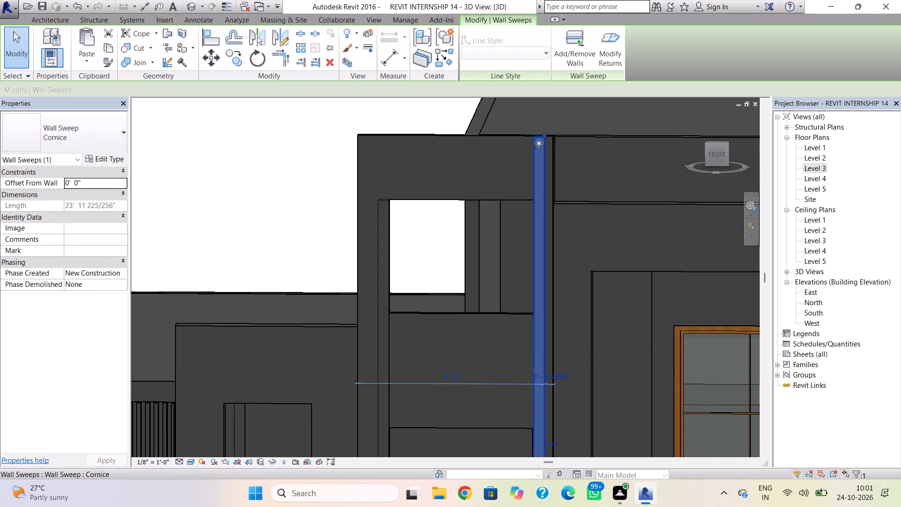
{"action": "left_click_drag", "start_coordinate": [545, 133], "coordinate": [537, 199]}
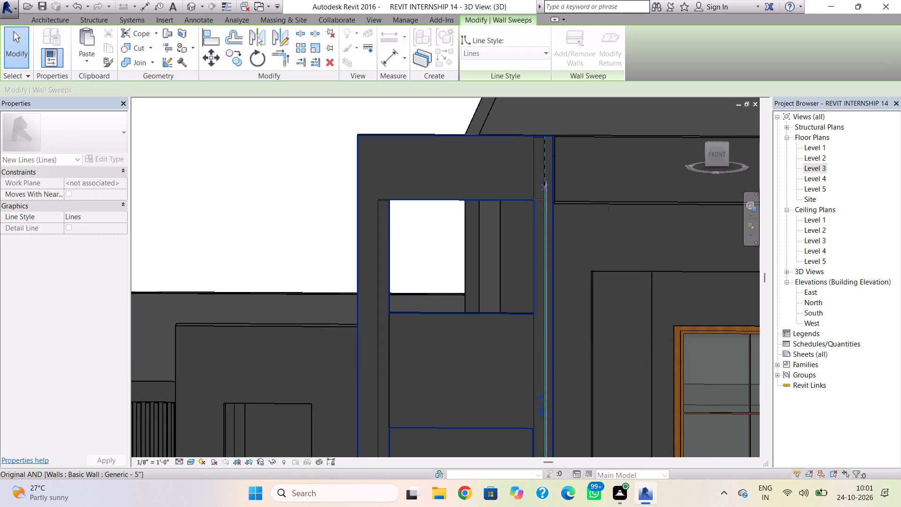
{"action": "left_click_drag", "start_coordinate": [537, 199], "coordinate": [538, 213]}
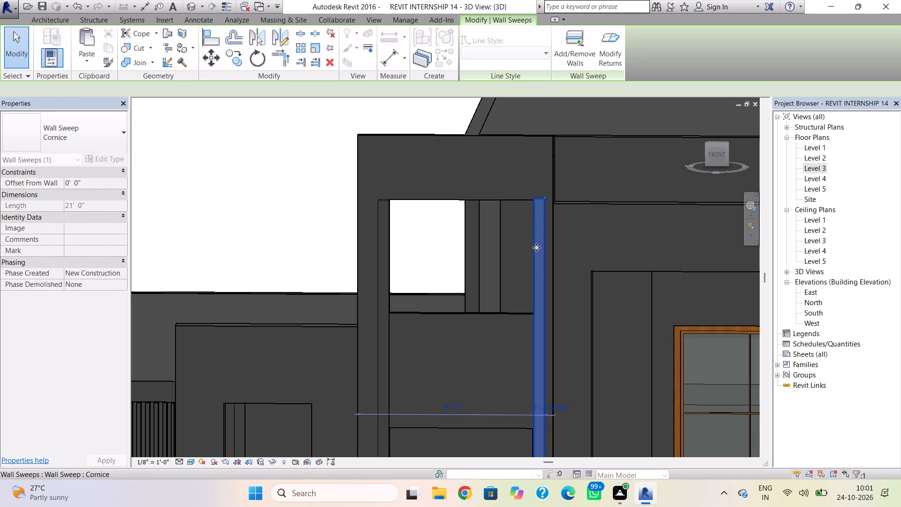
Raise the bottom end of the slatted-wall-side sweep to the upper opening's bottom edge, making it 5' 6" long.
{"action": "scroll", "coordinate": [535, 258], "scroll_direction": "down", "scroll_amount": 1}
{"action": "scroll", "coordinate": [484, 370], "scroll_direction": "down", "scroll_amount": 3}
{"action": "middle_click_drag", "start_coordinate": [465, 359], "coordinate": [453, 230]}
{"action": "scroll", "coordinate": [413, 377], "scroll_direction": "up", "scroll_amount": 1}
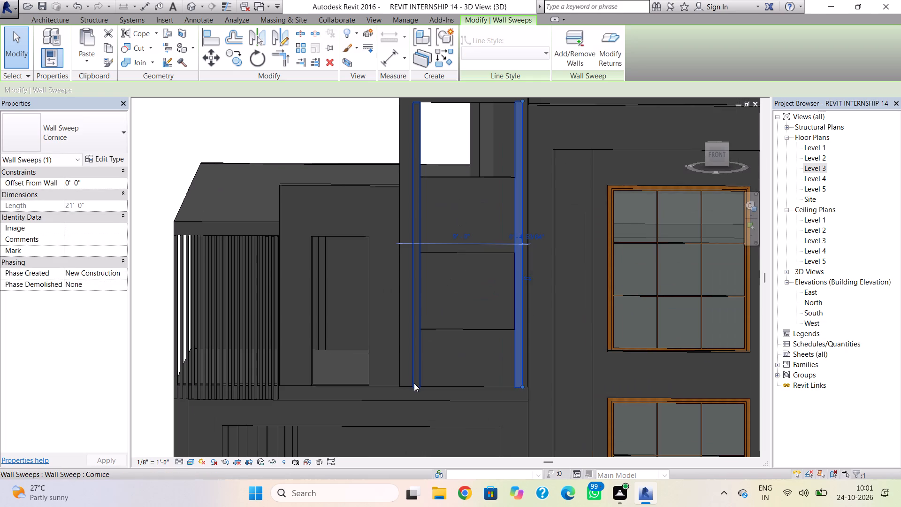
{"action": "left_click", "coordinate": [418, 378]}
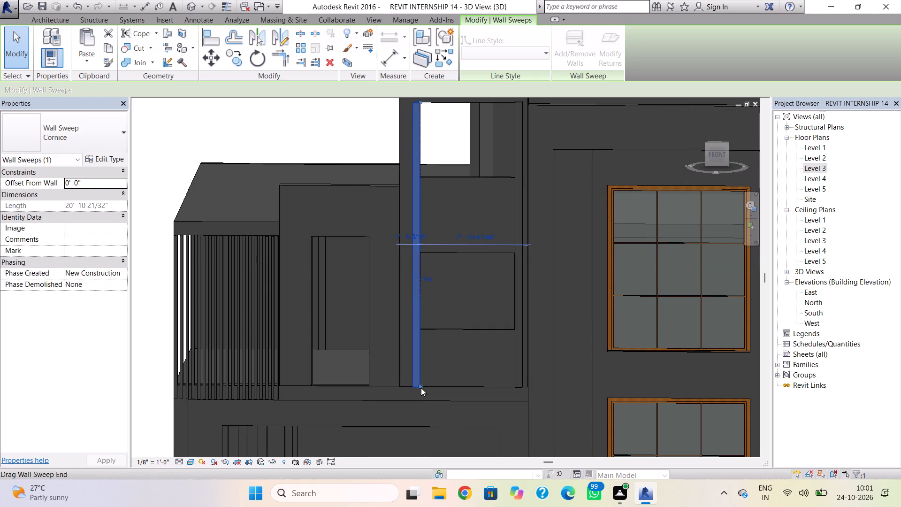
{"action": "left_click_drag", "start_coordinate": [420, 385], "coordinate": [418, 186]}
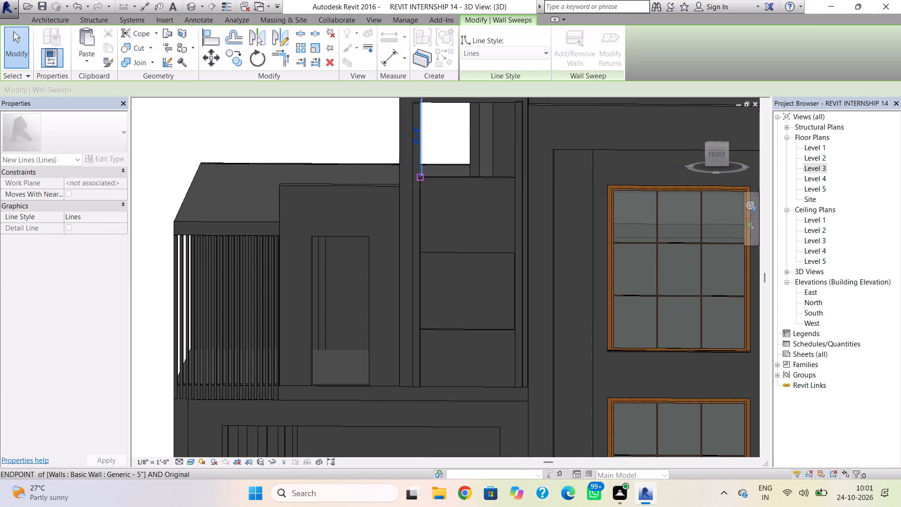
{"action": "left_click_drag", "start_coordinate": [418, 186], "coordinate": [418, 185]}
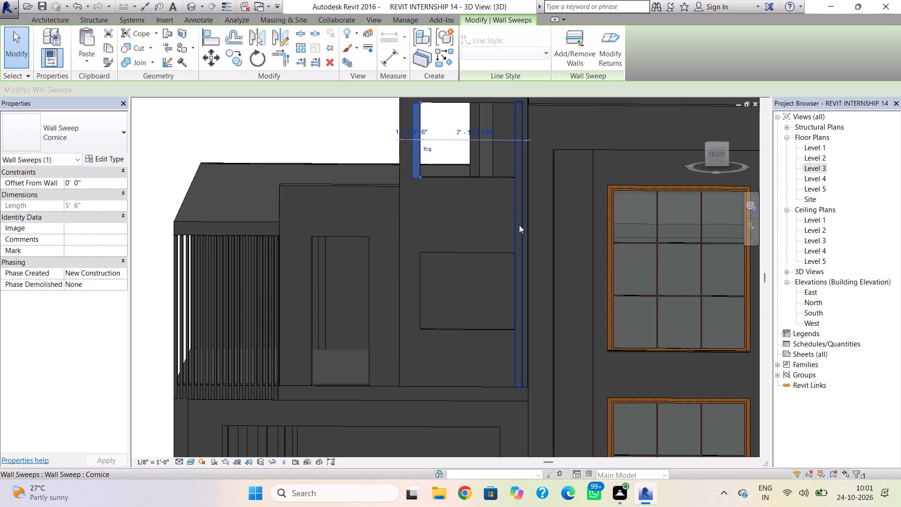
Raise the second sweep's bottom end to the upper opening's bottom edge and deselect it.
{"action": "left_click", "coordinate": [519, 225]}
{"action": "left_click_drag", "start_coordinate": [523, 385], "coordinate": [521, 178]}
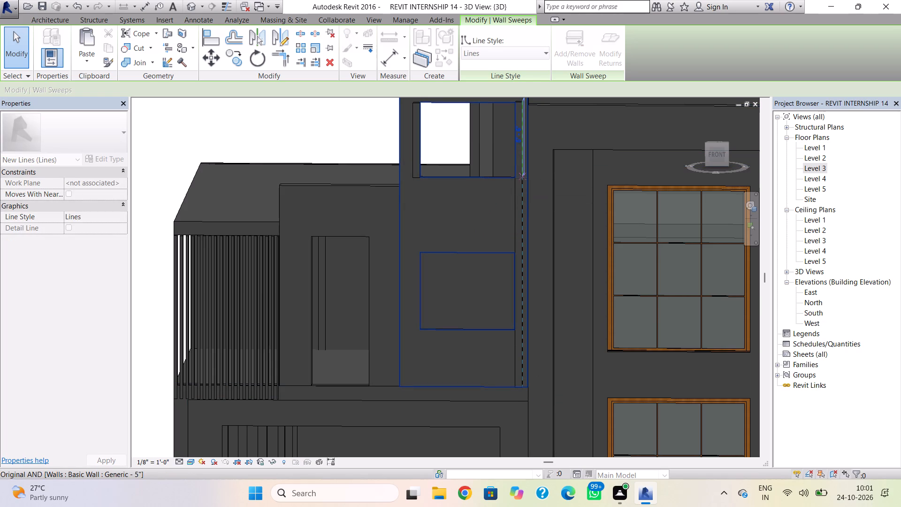
{"action": "left_click_drag", "start_coordinate": [521, 178], "coordinate": [521, 177]}
{"action": "left_click", "coordinate": [501, 210]}
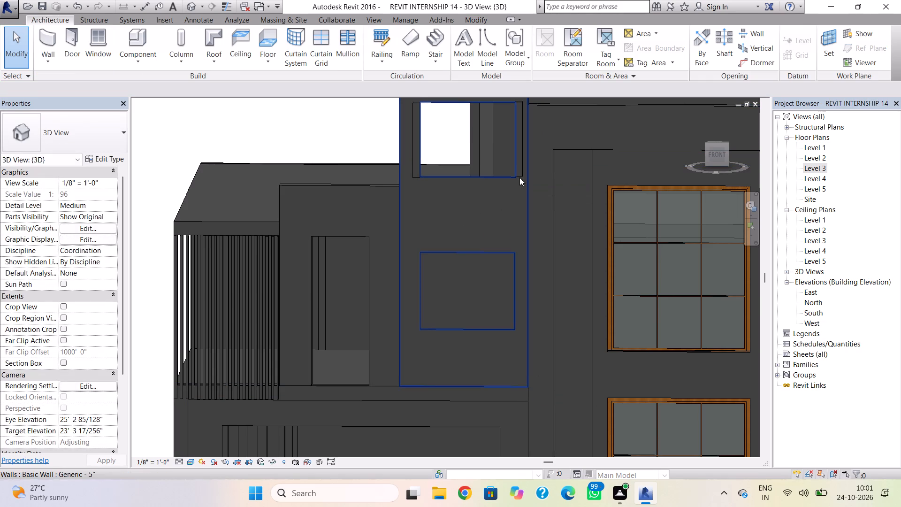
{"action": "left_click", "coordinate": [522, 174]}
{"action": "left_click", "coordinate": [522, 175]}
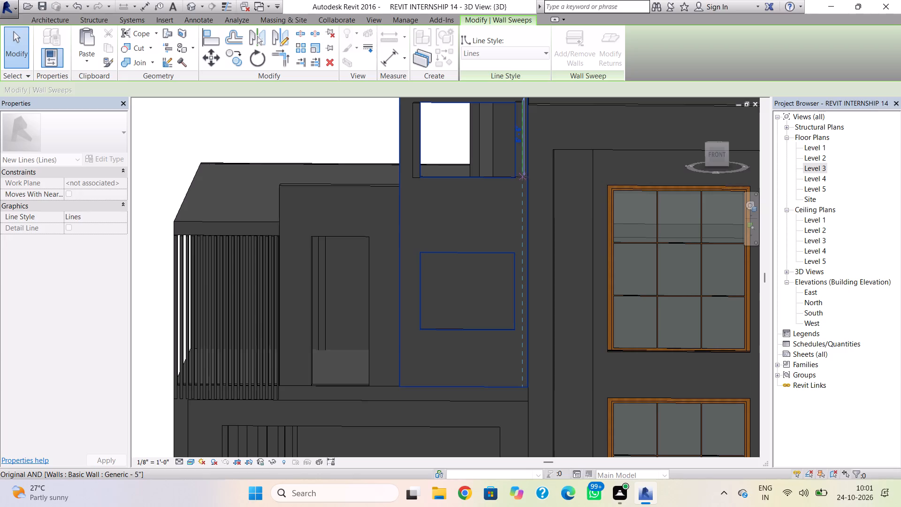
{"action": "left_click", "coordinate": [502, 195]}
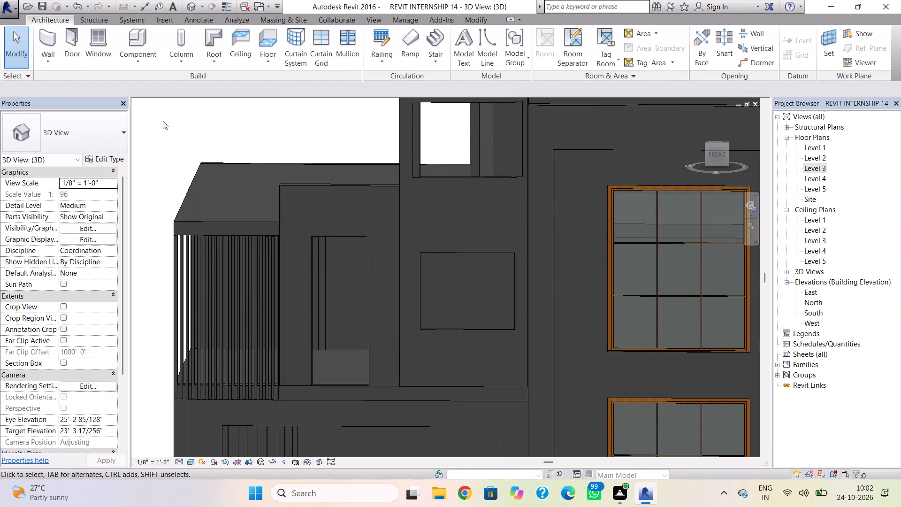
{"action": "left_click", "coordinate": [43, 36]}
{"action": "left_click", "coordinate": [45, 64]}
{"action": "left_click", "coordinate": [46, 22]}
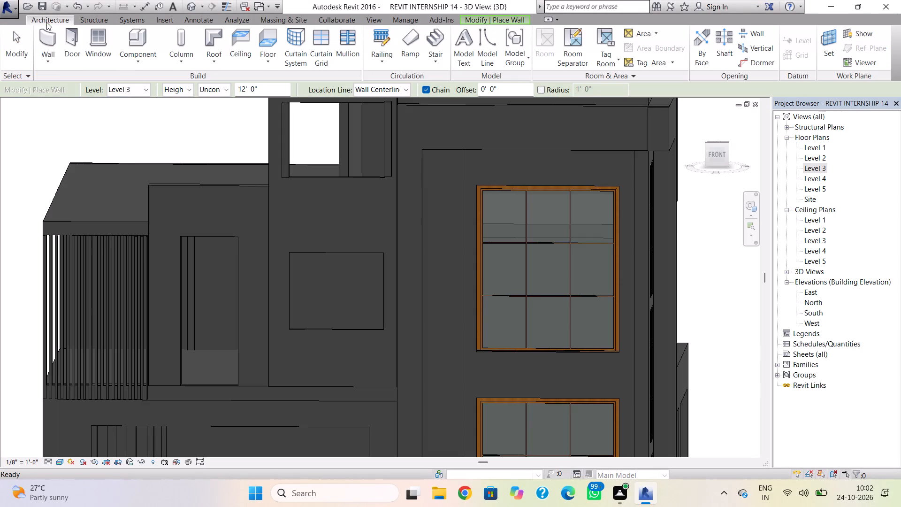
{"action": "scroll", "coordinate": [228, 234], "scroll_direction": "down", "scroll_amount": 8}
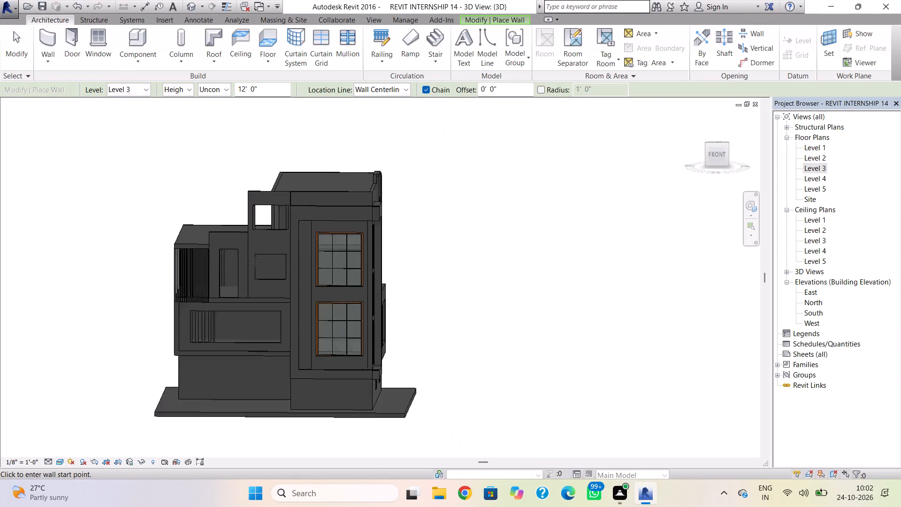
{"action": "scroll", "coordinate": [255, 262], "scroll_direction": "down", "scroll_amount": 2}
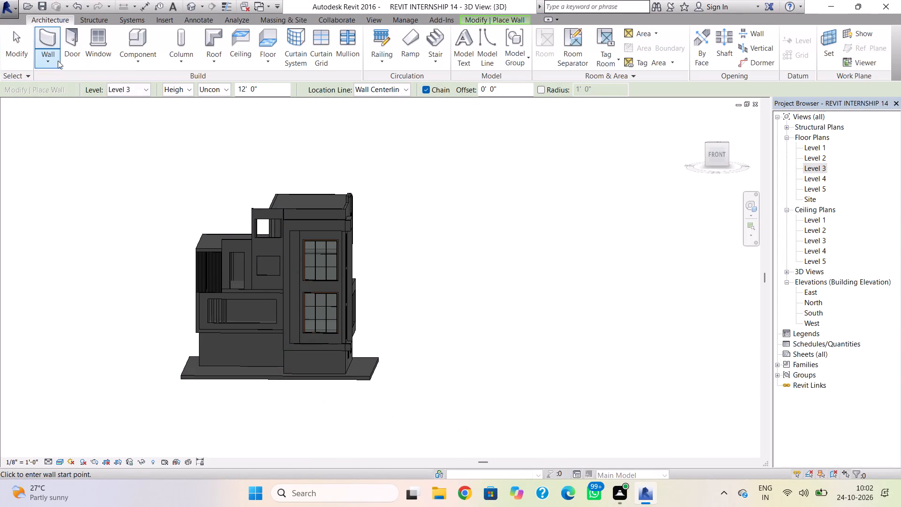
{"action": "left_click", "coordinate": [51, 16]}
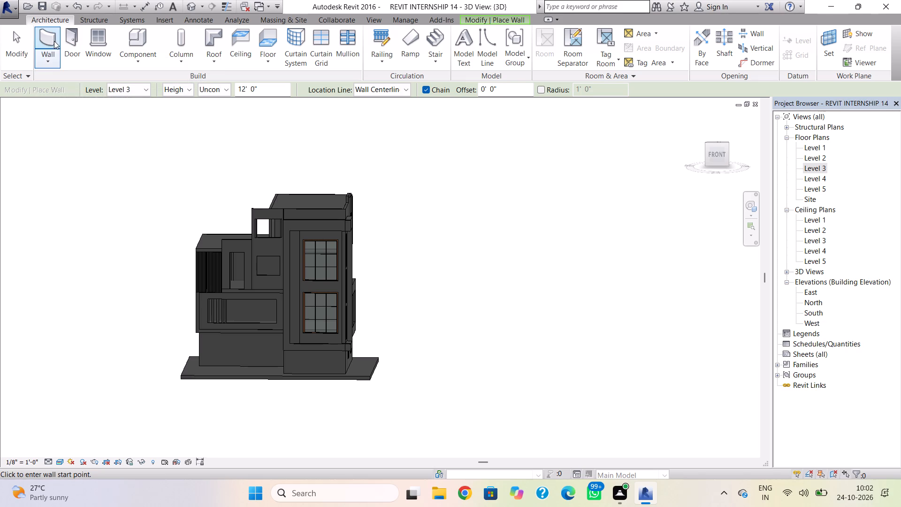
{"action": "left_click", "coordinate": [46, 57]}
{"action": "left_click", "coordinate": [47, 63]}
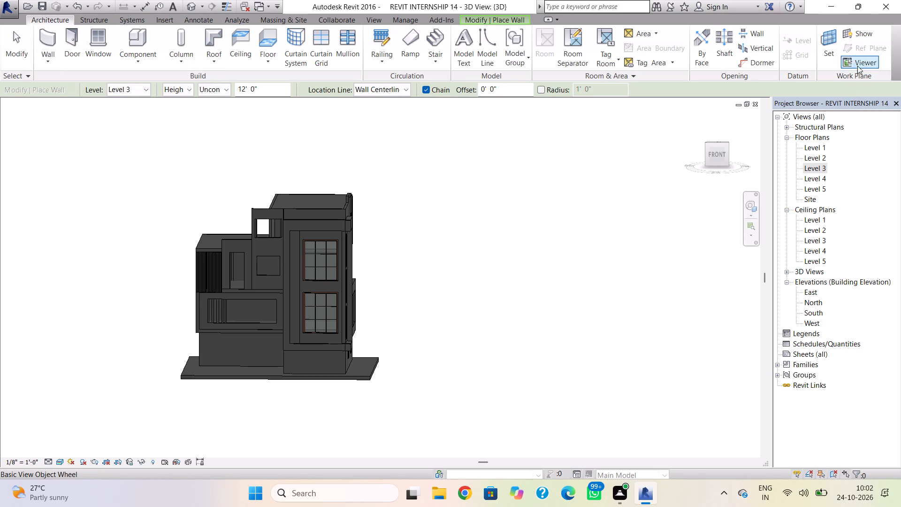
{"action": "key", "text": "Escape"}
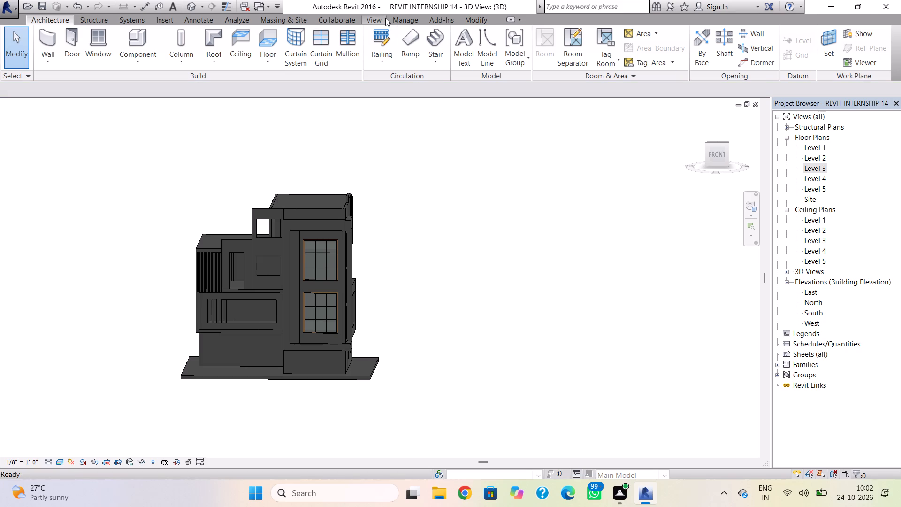
Turn the display of the Properties palette back on.
{"action": "left_click", "coordinate": [381, 21]}
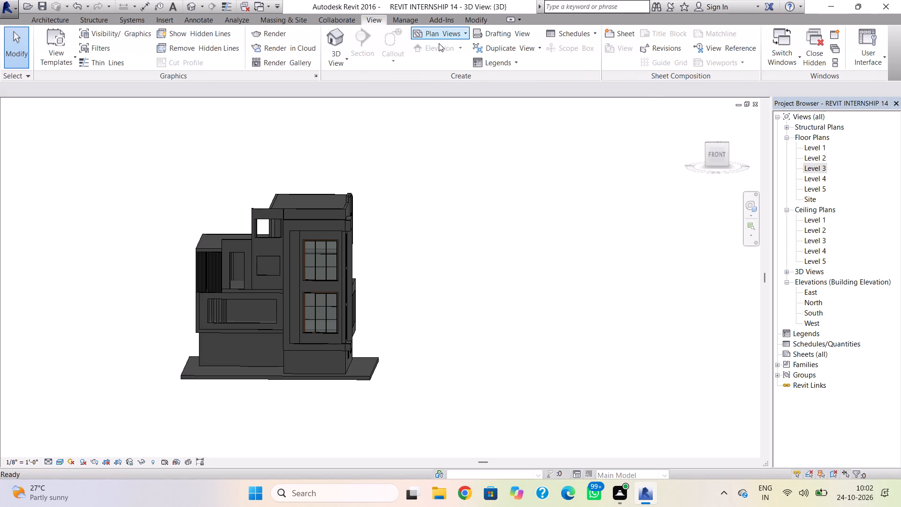
{"action": "left_click", "coordinate": [871, 53]}
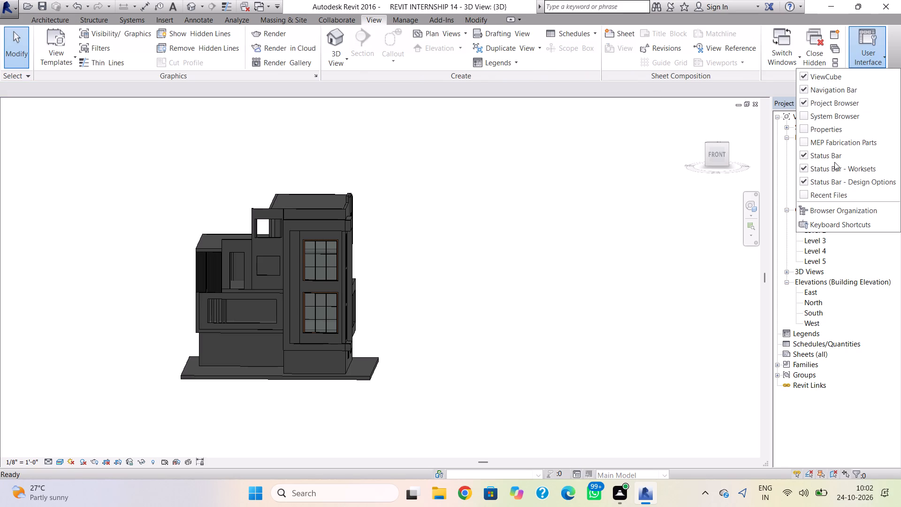
{"action": "left_click", "coordinate": [802, 131]}
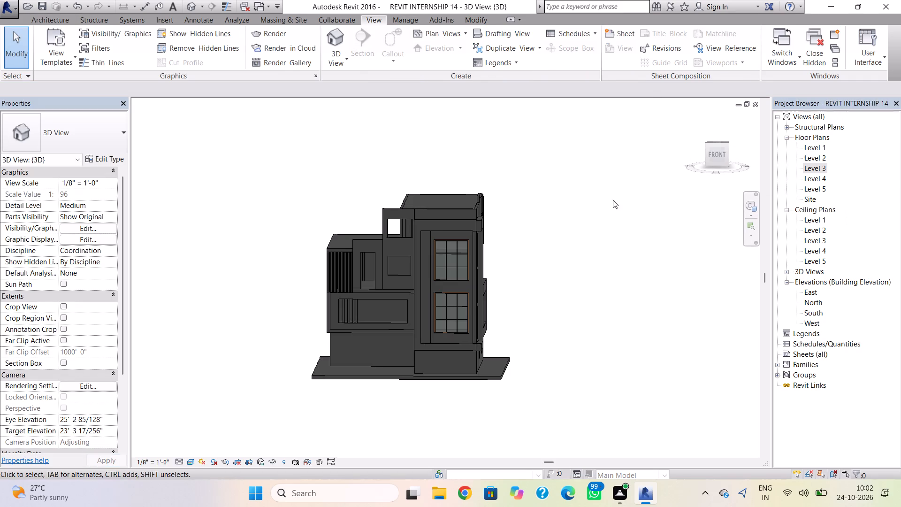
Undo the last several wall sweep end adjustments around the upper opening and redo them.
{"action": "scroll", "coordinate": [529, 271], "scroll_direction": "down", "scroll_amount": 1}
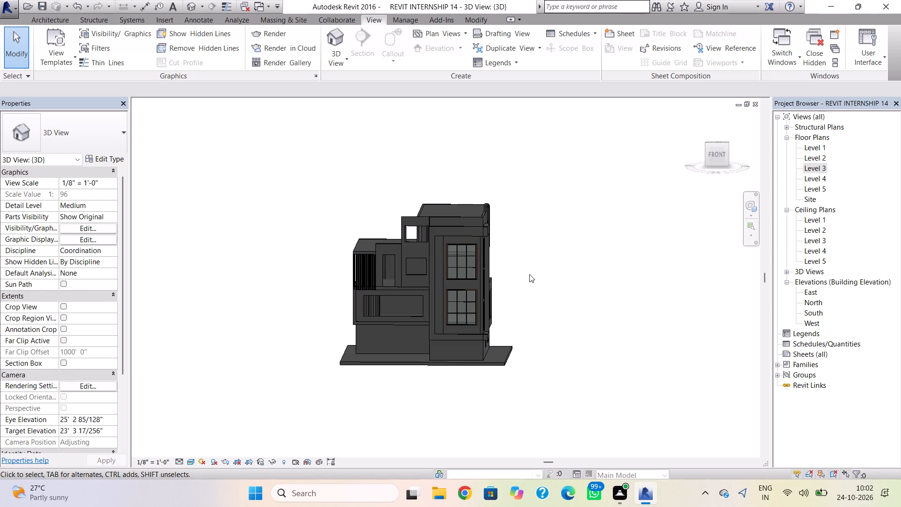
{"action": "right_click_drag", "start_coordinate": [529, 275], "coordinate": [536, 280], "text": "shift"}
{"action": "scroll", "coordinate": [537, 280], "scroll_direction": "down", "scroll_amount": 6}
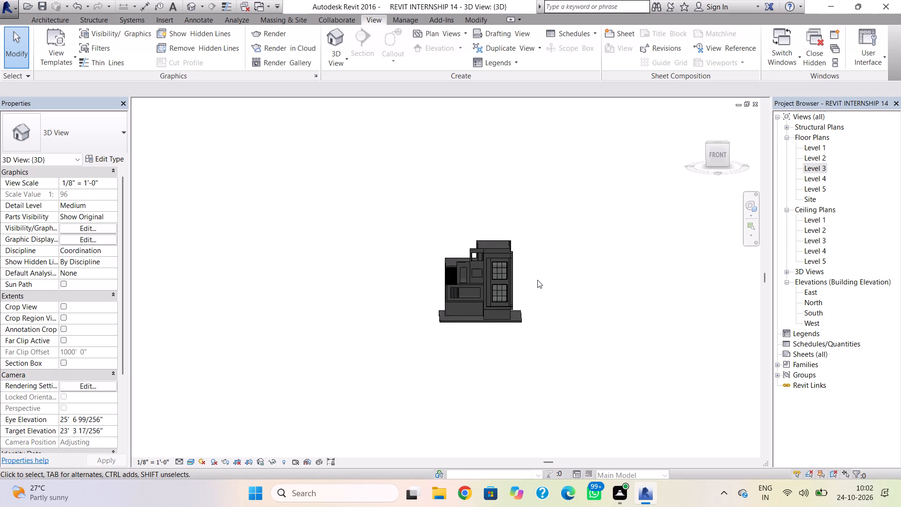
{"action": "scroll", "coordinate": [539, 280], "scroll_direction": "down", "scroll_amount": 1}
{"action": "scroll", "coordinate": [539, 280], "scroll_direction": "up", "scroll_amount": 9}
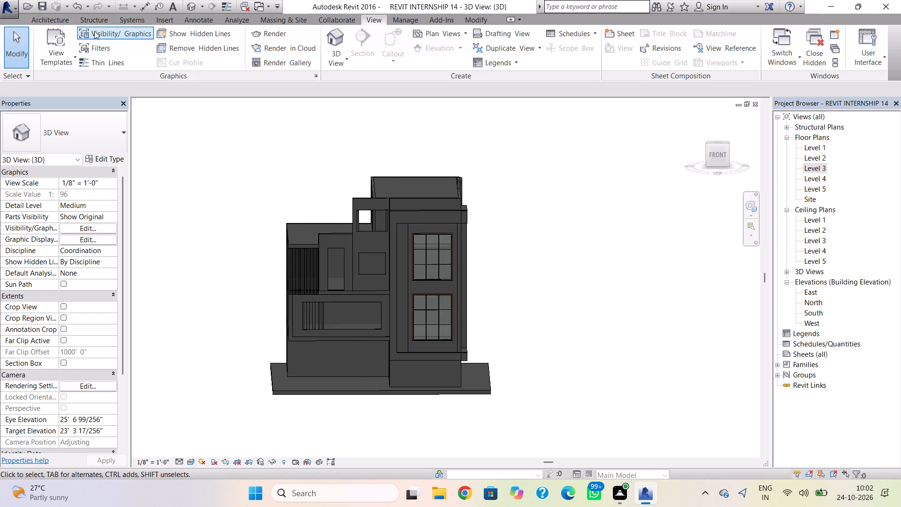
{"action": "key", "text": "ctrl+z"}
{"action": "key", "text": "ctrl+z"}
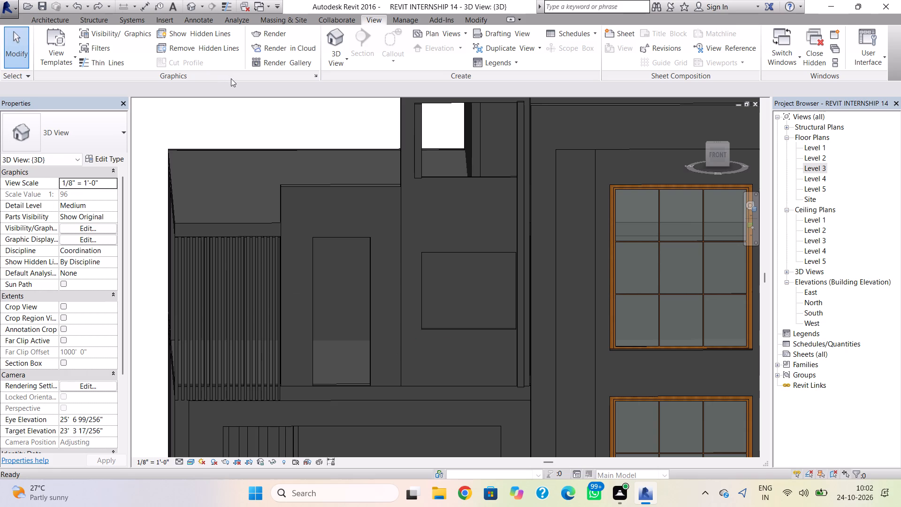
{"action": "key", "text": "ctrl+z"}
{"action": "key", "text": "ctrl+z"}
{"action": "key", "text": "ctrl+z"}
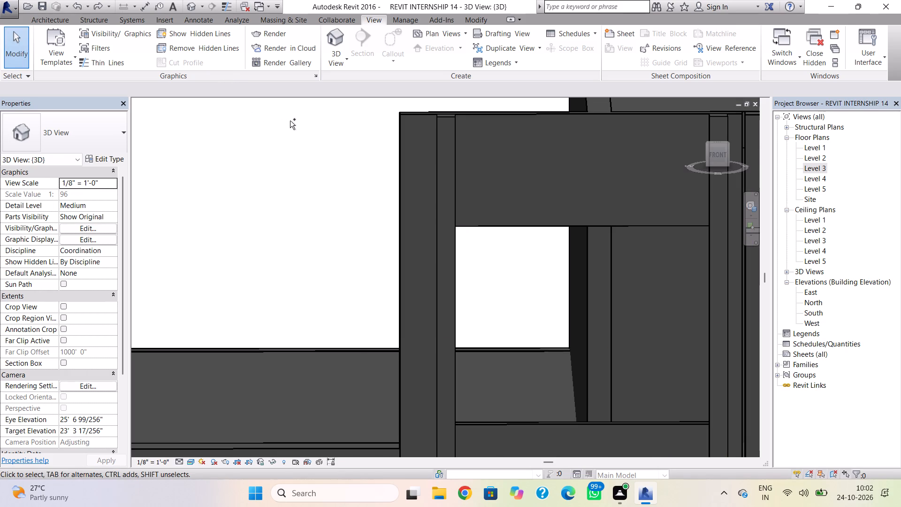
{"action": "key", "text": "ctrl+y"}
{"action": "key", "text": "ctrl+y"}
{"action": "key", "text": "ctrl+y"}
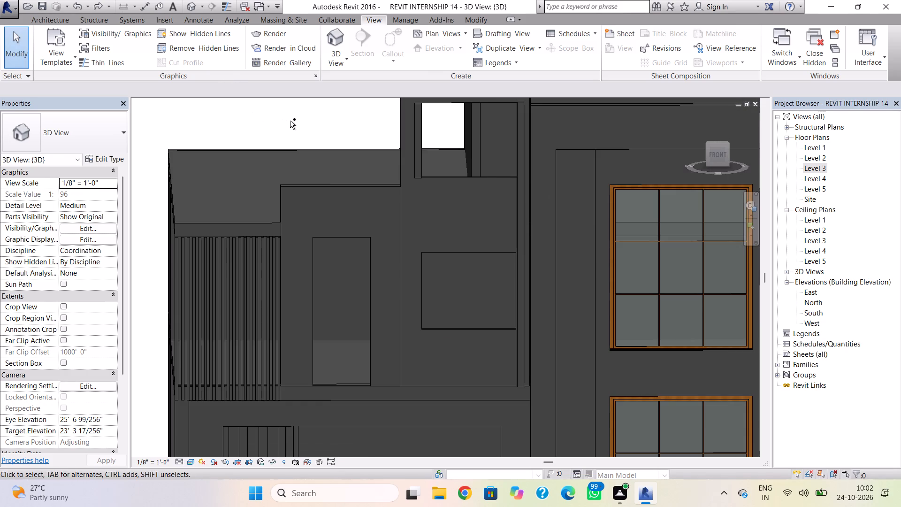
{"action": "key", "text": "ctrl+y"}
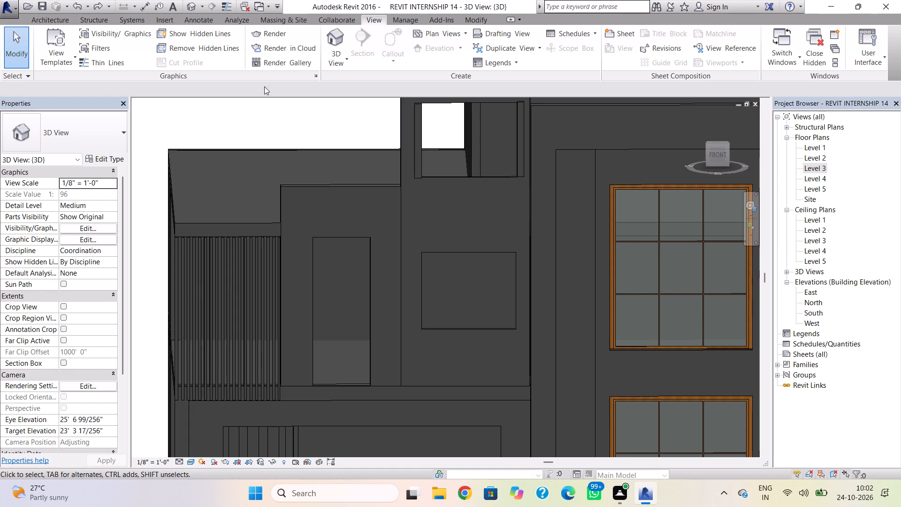
Place a vertical Cornice wall sweep on the tall wall along the lower opening's edge on the slatted-wall side.
{"action": "left_click", "coordinate": [49, 21]}
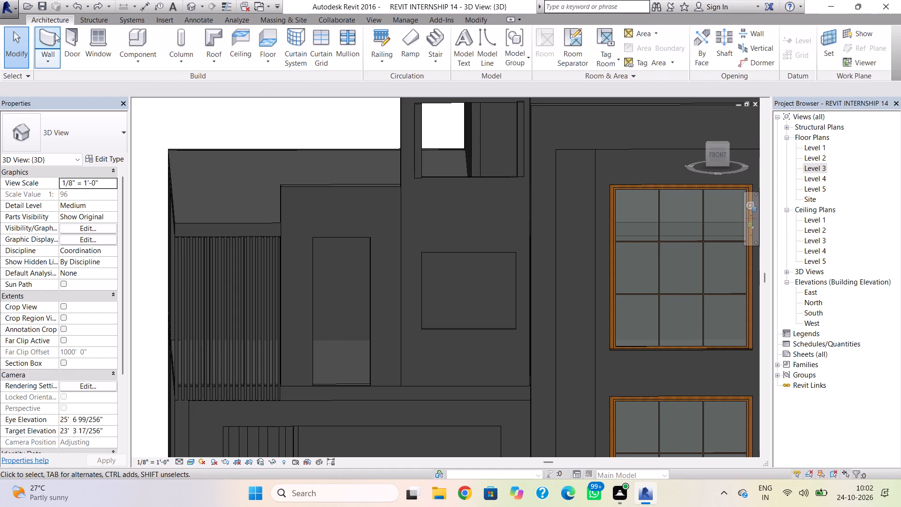
{"action": "left_click", "coordinate": [50, 59]}
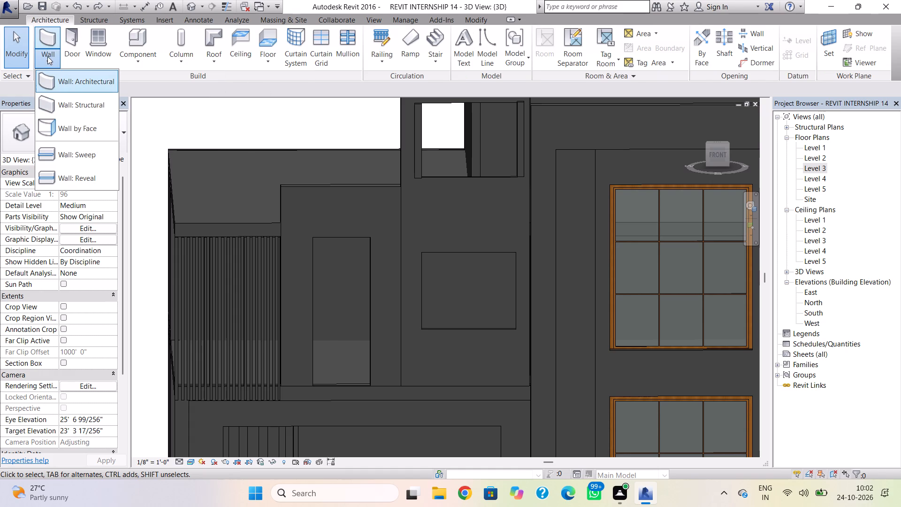
{"action": "left_click", "coordinate": [278, 161]}
{"action": "scroll", "coordinate": [295, 198], "scroll_direction": "down", "scroll_amount": 6}
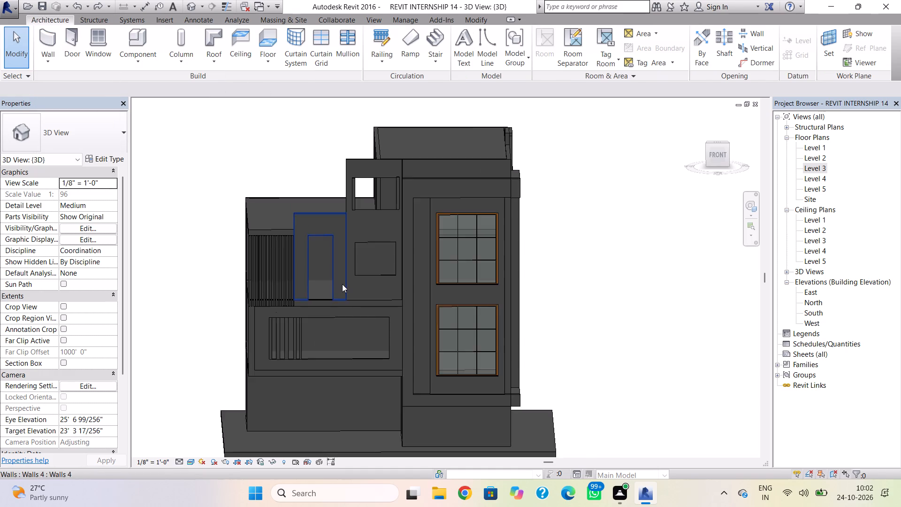
{"action": "scroll", "coordinate": [342, 284], "scroll_direction": "down", "scroll_amount": 19}
{"action": "scroll", "coordinate": [367, 258], "scroll_direction": "up", "scroll_amount": 3}
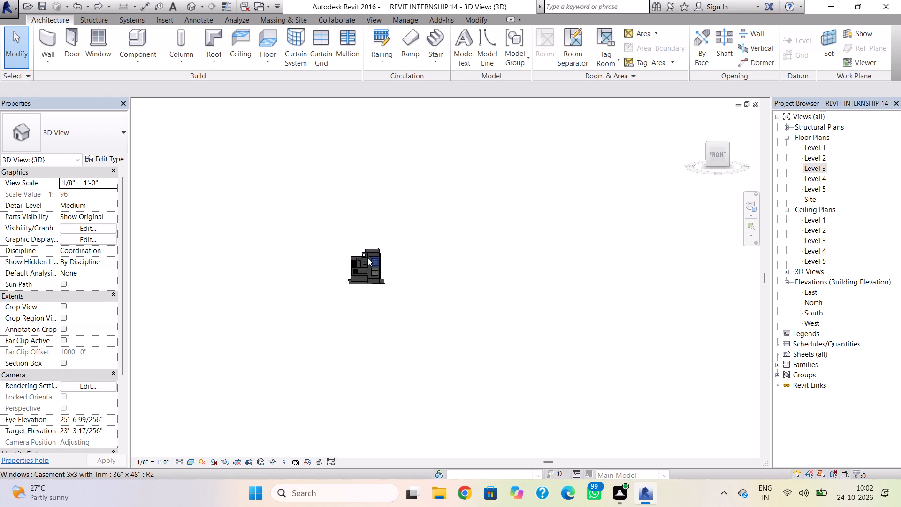
{"action": "scroll", "coordinate": [367, 258], "scroll_direction": "up", "scroll_amount": 17}
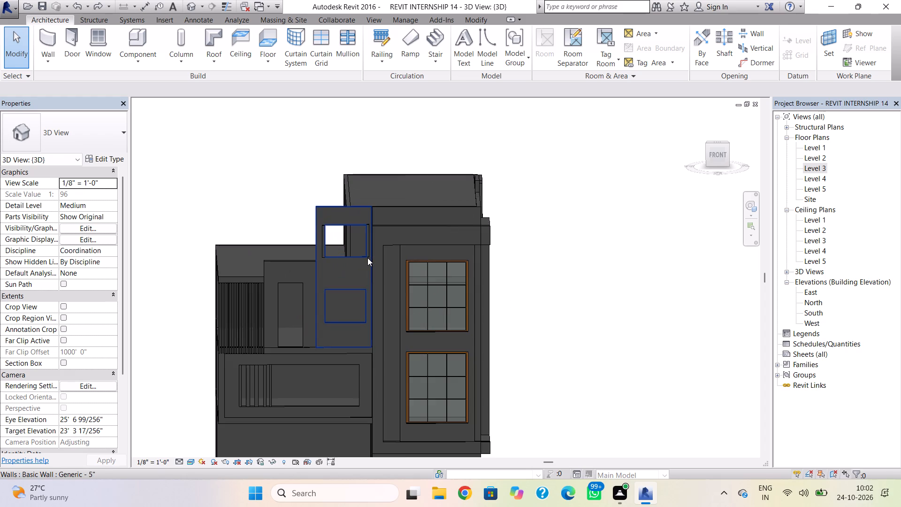
{"action": "scroll", "coordinate": [367, 258], "scroll_direction": "down", "scroll_amount": 1}
{"action": "middle_click_drag", "start_coordinate": [367, 258], "coordinate": [394, 191]}
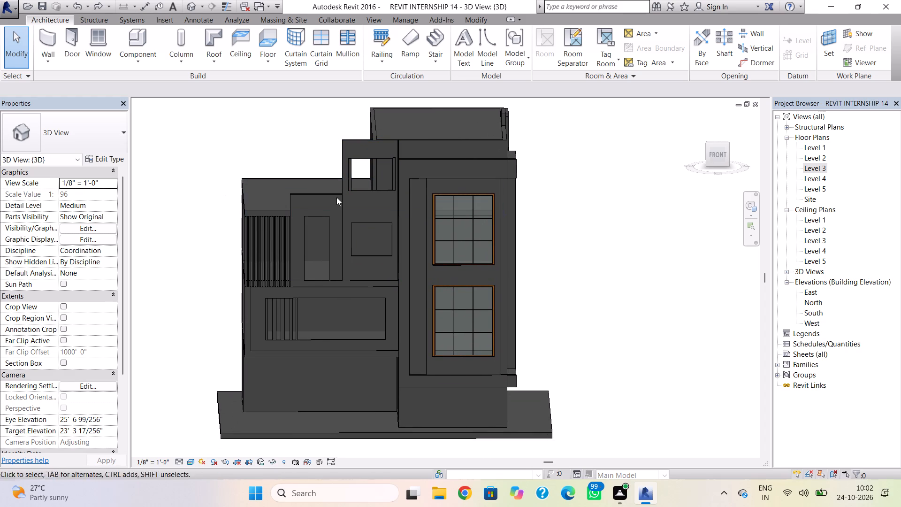
{"action": "scroll", "coordinate": [379, 195], "scroll_direction": "up", "scroll_amount": 3}
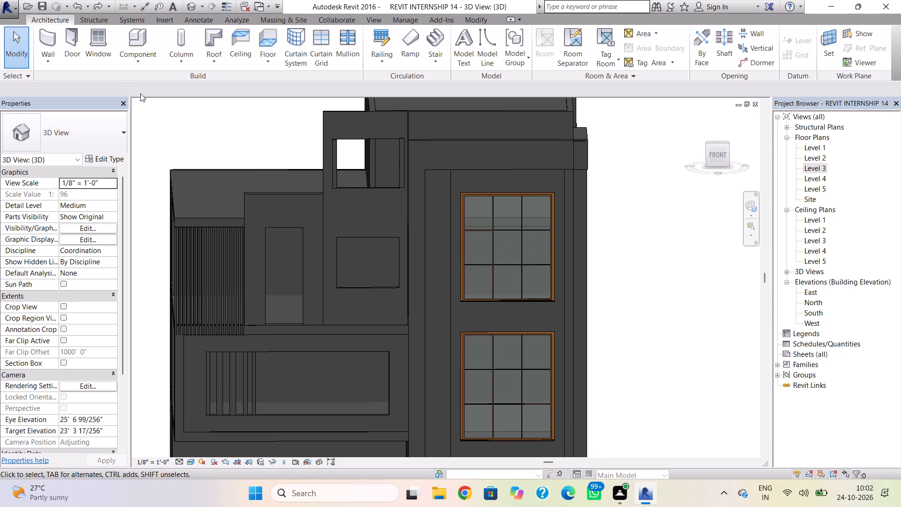
{"action": "left_click", "coordinate": [52, 63]}
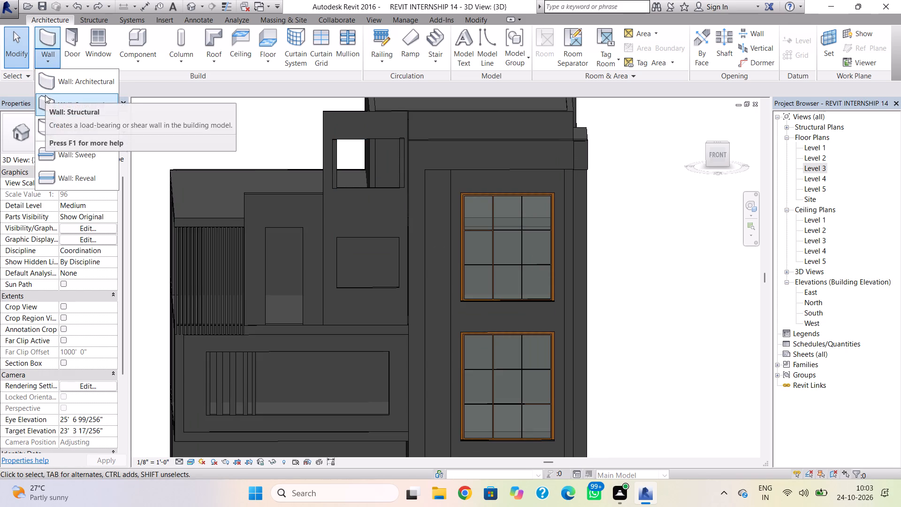
{"action": "left_click", "coordinate": [56, 156]}
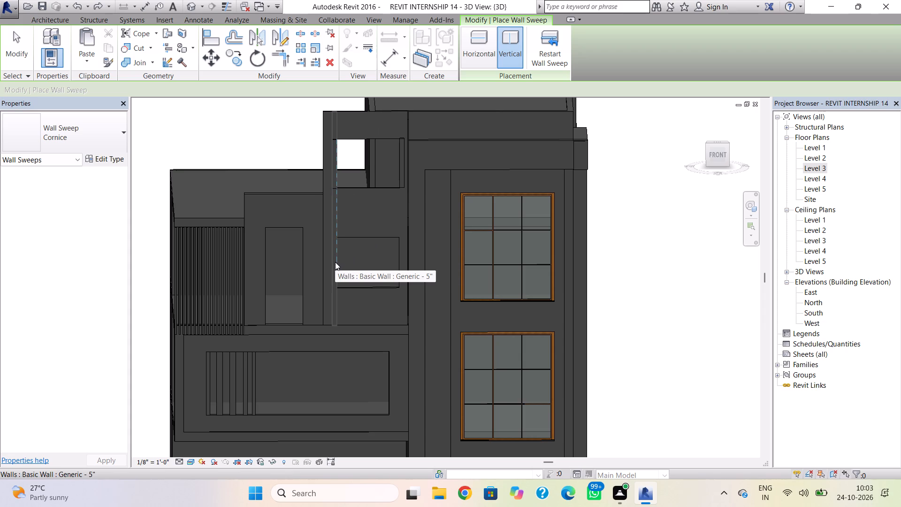
{"action": "left_click", "coordinate": [335, 262]}
{"action": "left_click", "coordinate": [335, 262]}
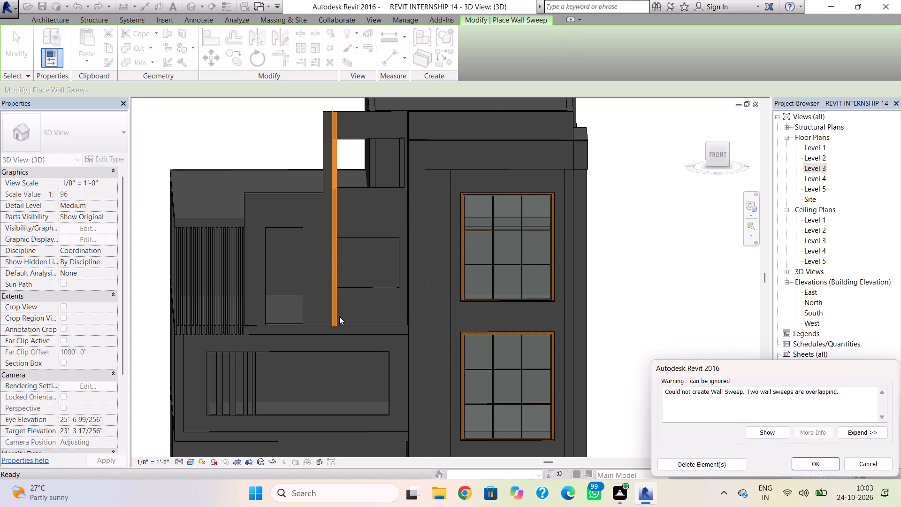
{"action": "left_click", "coordinate": [816, 462]}
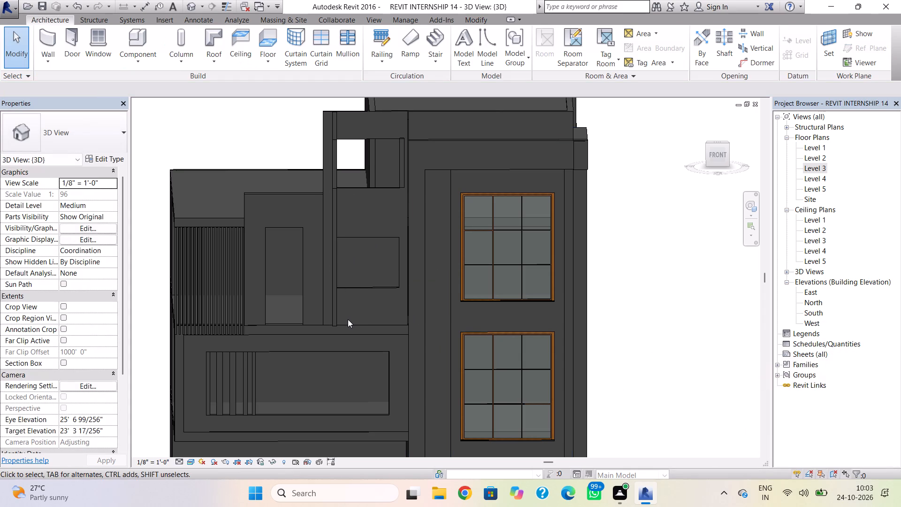
{"action": "left_click", "coordinate": [340, 321]}
{"action": "key", "text": "Escape"}
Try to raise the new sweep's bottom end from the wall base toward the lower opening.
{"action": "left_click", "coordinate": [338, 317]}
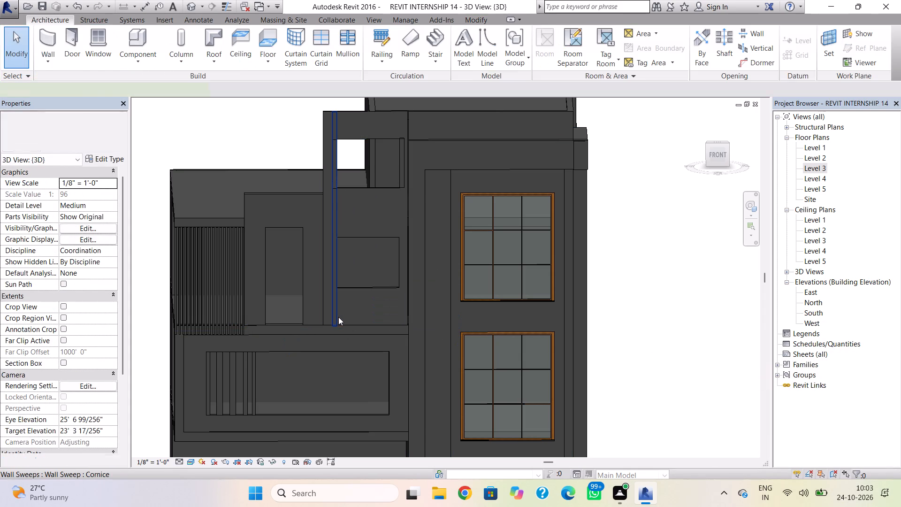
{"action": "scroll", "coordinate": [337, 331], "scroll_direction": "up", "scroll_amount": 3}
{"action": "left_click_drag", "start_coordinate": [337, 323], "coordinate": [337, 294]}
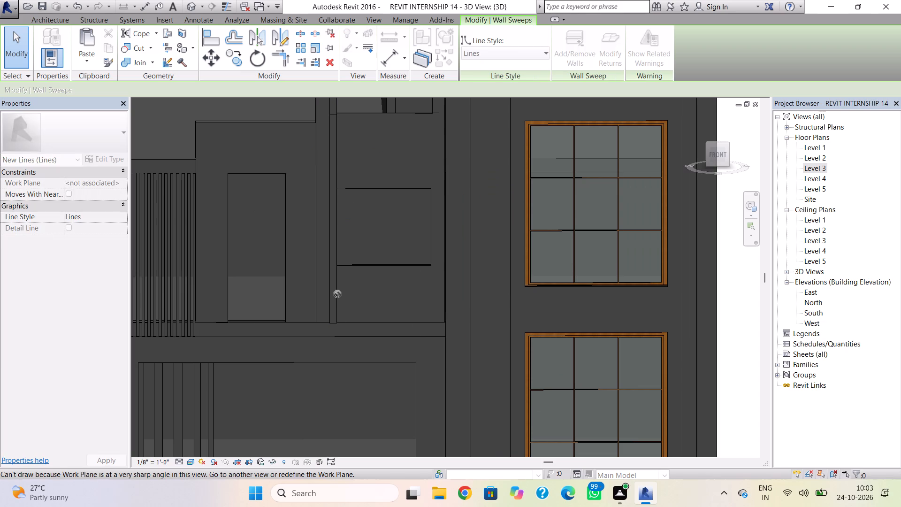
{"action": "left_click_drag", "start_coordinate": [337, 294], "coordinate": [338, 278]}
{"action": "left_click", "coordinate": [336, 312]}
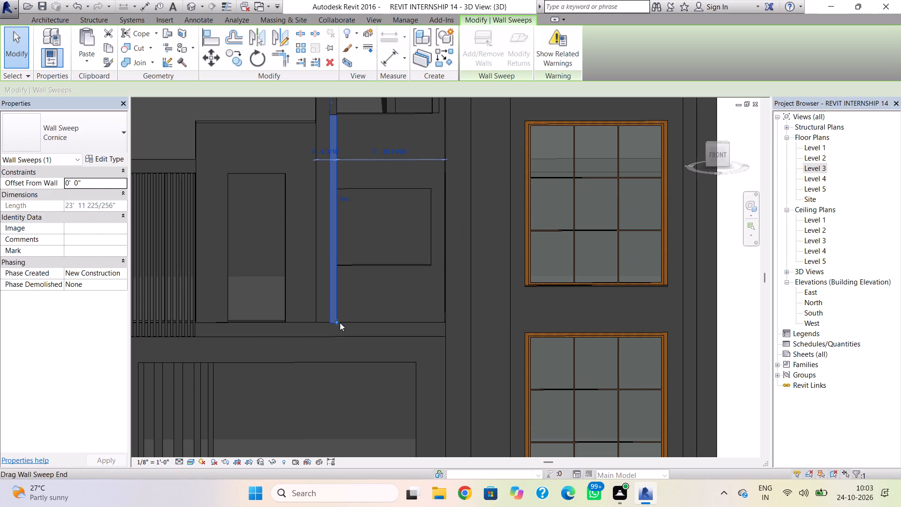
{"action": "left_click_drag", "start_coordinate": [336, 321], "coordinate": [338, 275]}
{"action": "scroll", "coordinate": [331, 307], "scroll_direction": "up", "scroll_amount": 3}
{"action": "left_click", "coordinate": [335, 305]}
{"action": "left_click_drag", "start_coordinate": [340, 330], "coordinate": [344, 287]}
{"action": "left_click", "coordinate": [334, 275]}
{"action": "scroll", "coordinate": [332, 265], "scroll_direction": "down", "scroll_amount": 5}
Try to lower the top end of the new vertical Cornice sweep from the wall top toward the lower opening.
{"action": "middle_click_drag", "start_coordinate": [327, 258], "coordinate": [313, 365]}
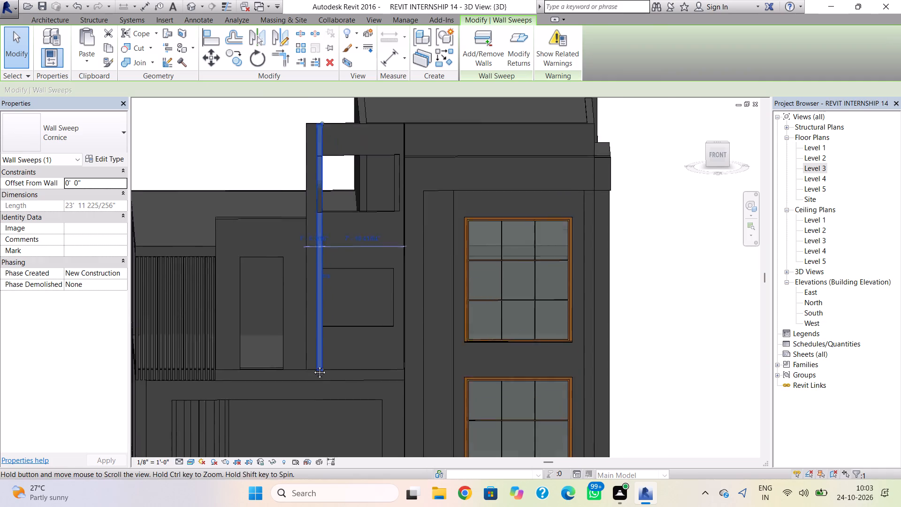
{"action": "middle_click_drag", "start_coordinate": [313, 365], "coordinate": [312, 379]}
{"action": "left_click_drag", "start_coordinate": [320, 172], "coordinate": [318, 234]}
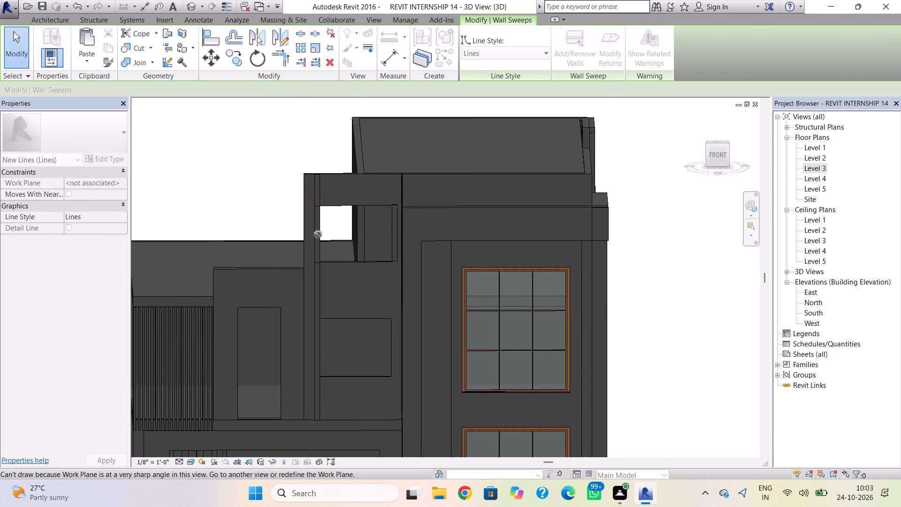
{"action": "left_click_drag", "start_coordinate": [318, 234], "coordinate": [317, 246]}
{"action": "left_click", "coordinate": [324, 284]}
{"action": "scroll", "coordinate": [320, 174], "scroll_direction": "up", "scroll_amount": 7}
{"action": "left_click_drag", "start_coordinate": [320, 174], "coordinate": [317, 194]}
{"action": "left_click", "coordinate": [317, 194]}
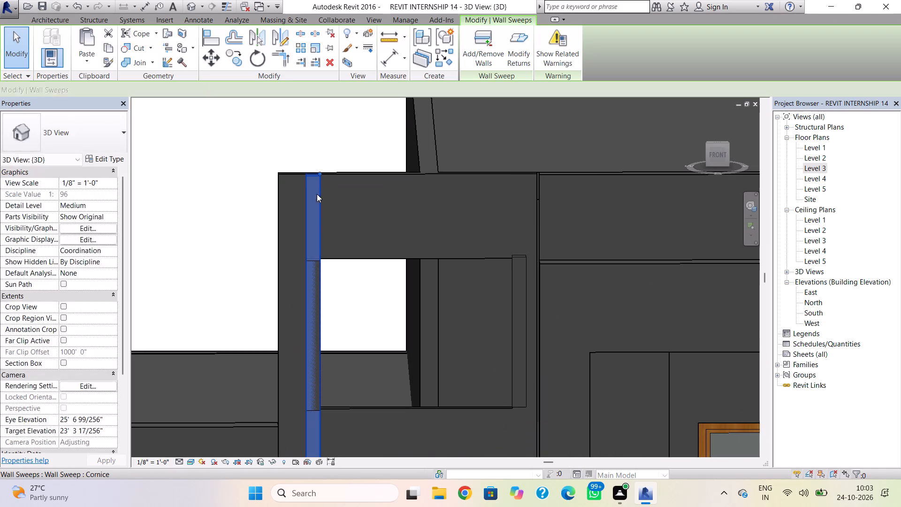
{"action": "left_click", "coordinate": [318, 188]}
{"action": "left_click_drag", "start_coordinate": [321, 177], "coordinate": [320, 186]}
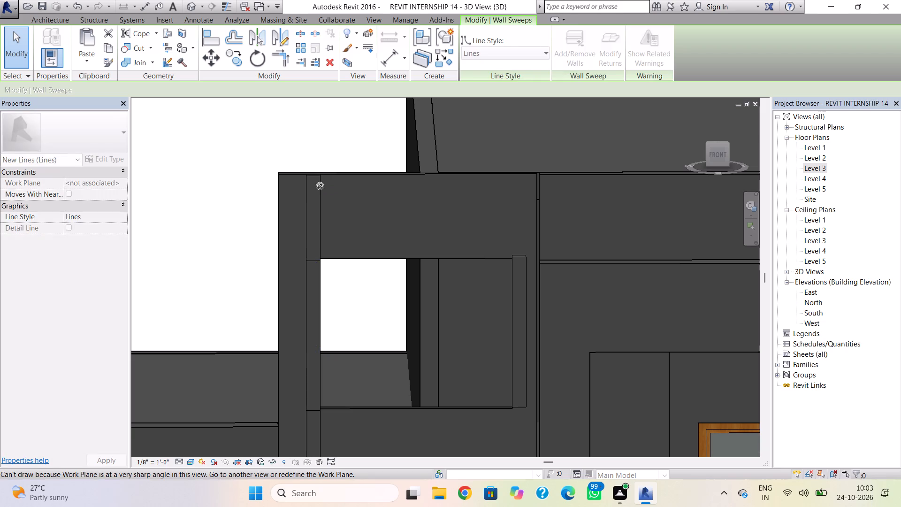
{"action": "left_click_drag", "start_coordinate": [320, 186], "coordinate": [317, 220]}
Delete the full-height vertical Cornice sweep placed along the slatted-wall side of the lower opening.
{"action": "left_click", "coordinate": [317, 218]}
{"action": "key", "text": "Delete"}
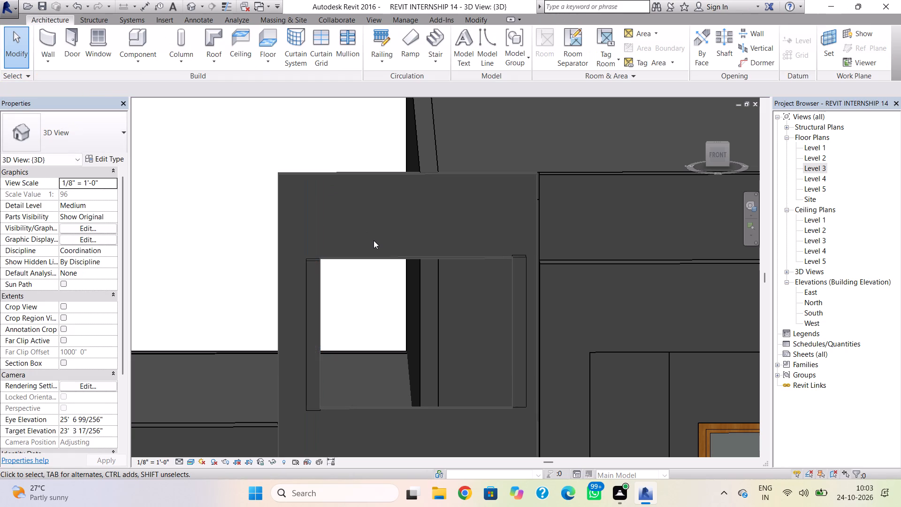
Place a horizontal Cornice wall sweep on the tall wall along the top edge of the upper opening.
{"action": "scroll", "coordinate": [374, 240], "scroll_direction": "down", "scroll_amount": 4}
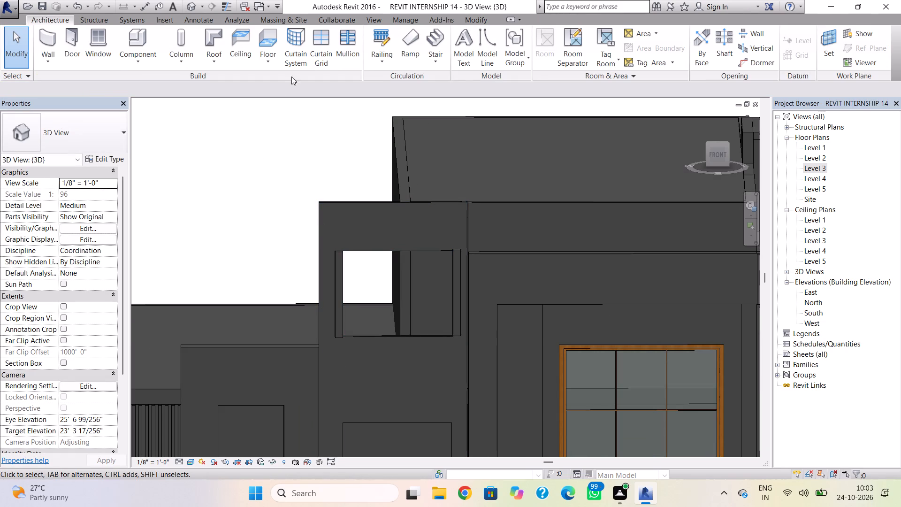
{"action": "left_click_drag", "start_coordinate": [53, 54], "coordinate": [55, 62]}
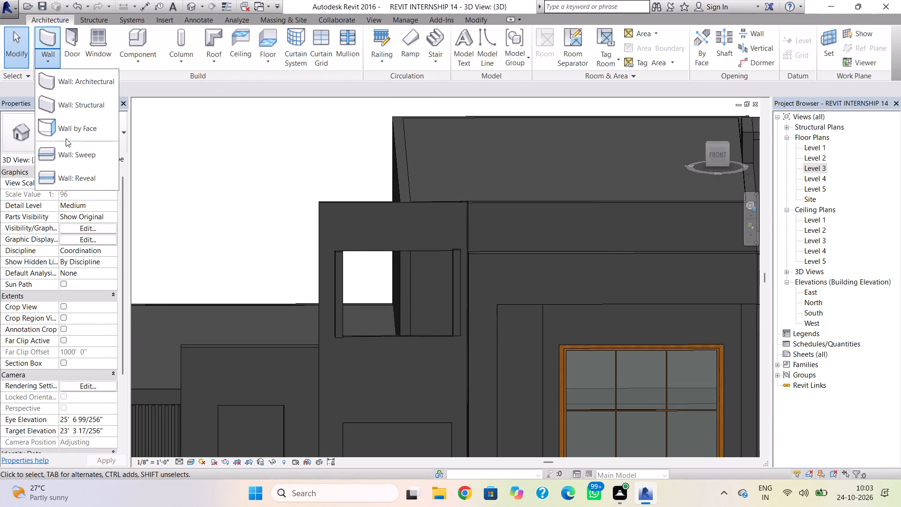
{"action": "left_click", "coordinate": [66, 154]}
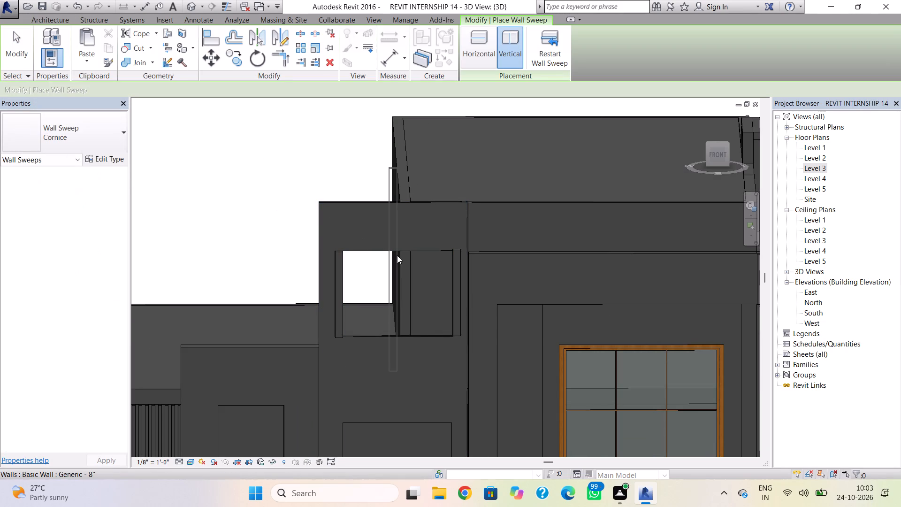
{"action": "left_click", "coordinate": [479, 38]}
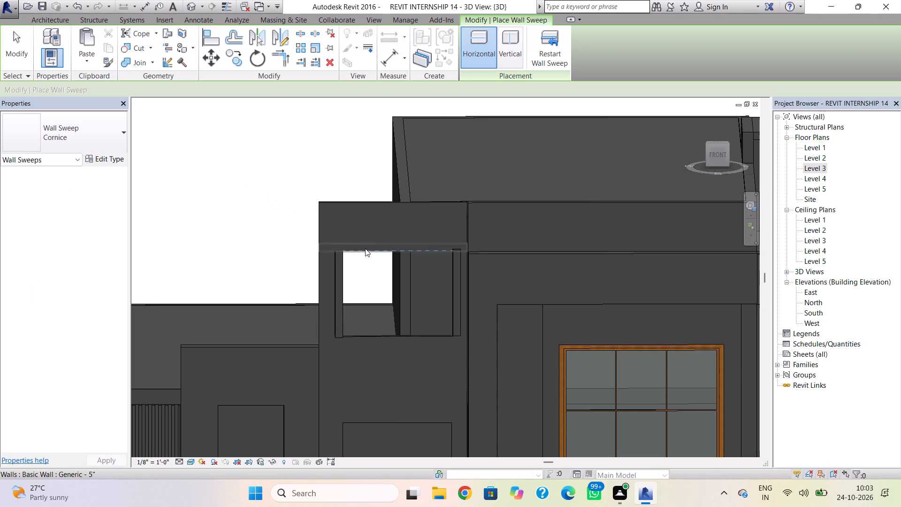
{"action": "left_click", "coordinate": [365, 248]}
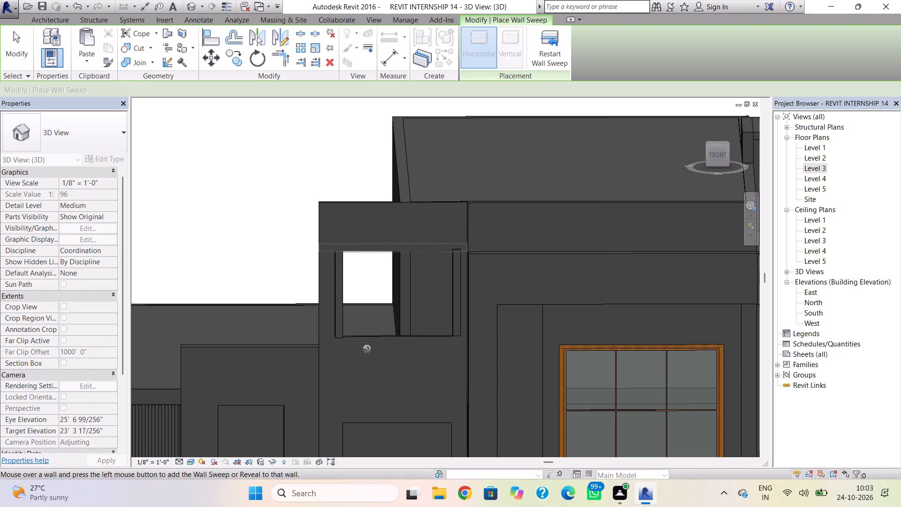
{"action": "left_click", "coordinate": [367, 349]}
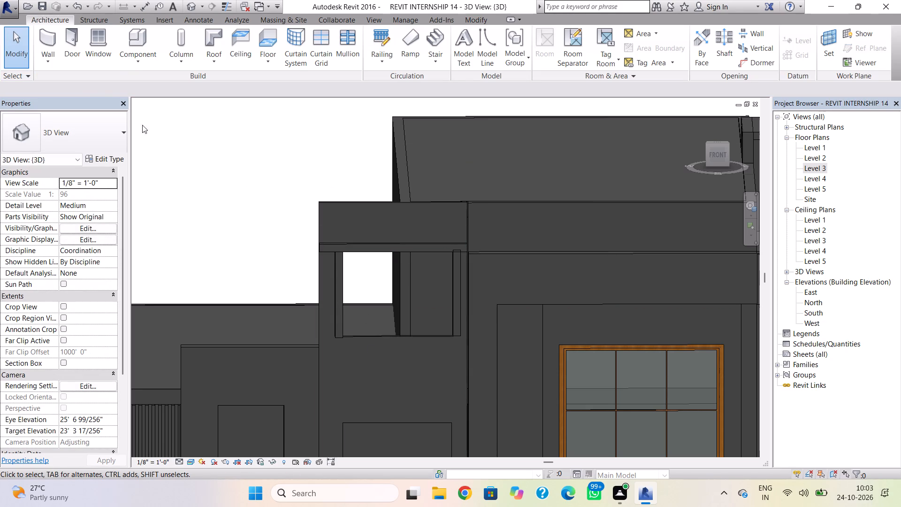
Place a horizontal Cornice wall sweep on the tall wall along the bottom edge of the upper opening.
{"action": "left_click", "coordinate": [46, 63]}
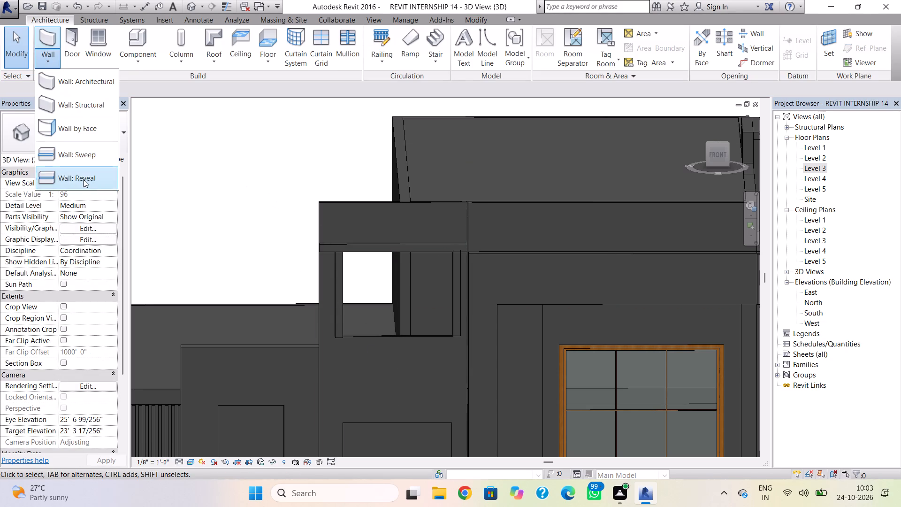
{"action": "left_click", "coordinate": [81, 155]}
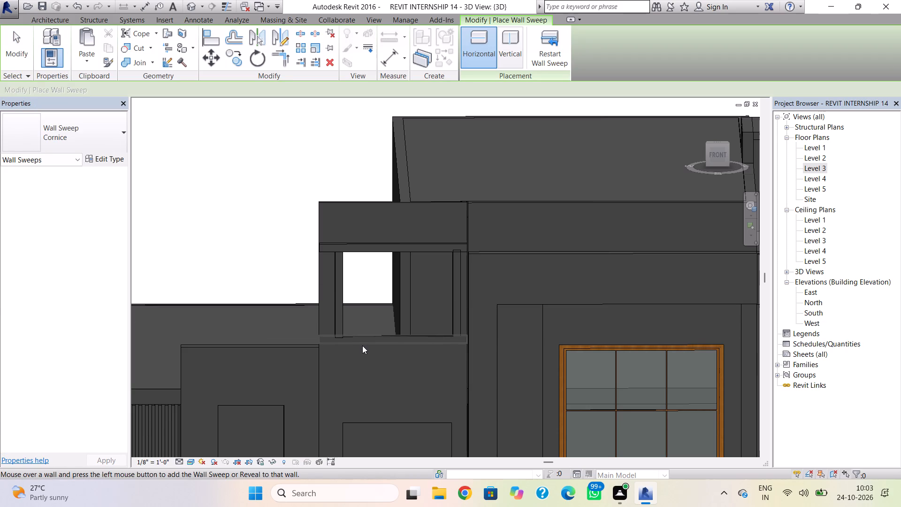
{"action": "left_click", "coordinate": [362, 346]}
{"action": "left_click", "coordinate": [362, 359]}
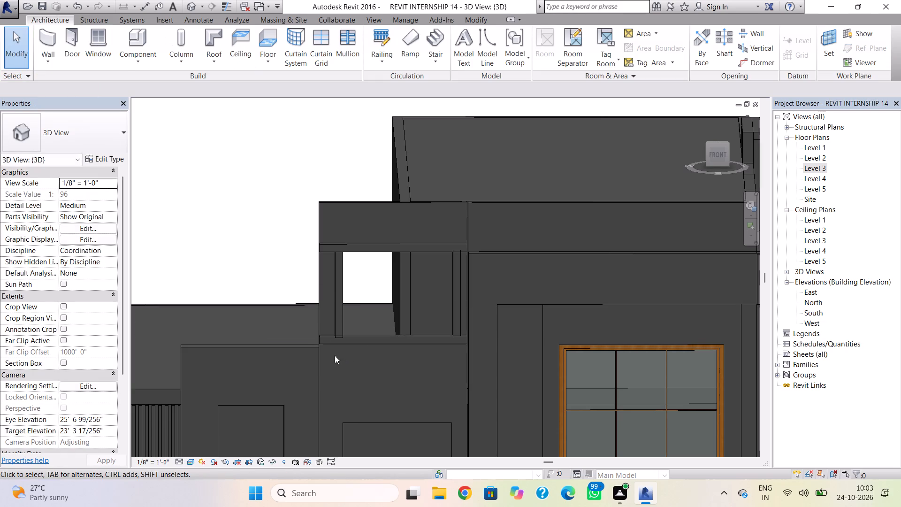
Shorten both ends of the bottom horizontal sweep to the outer edges of the upper opening's vertical sweeps.
{"action": "scroll", "coordinate": [306, 344], "scroll_direction": "up", "scroll_amount": 4}
{"action": "left_click", "coordinate": [337, 347]}
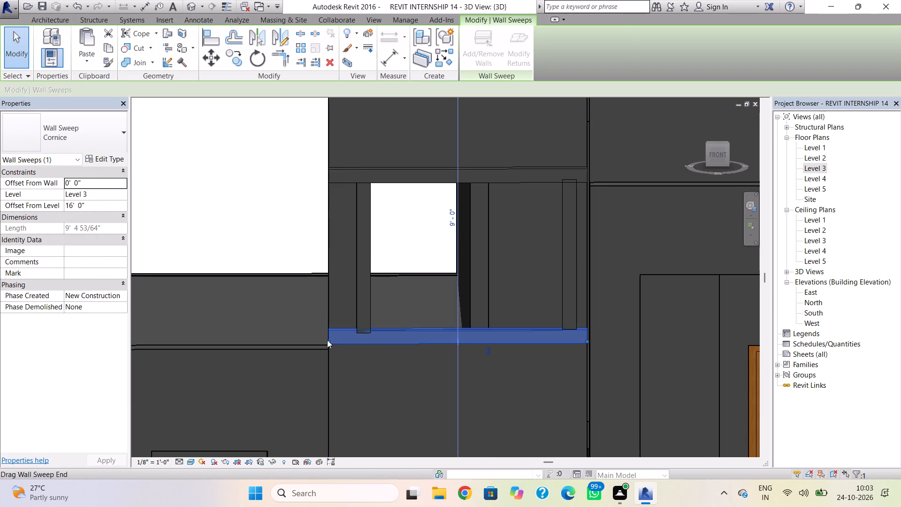
{"action": "left_click_drag", "start_coordinate": [327, 340], "coordinate": [359, 346]}
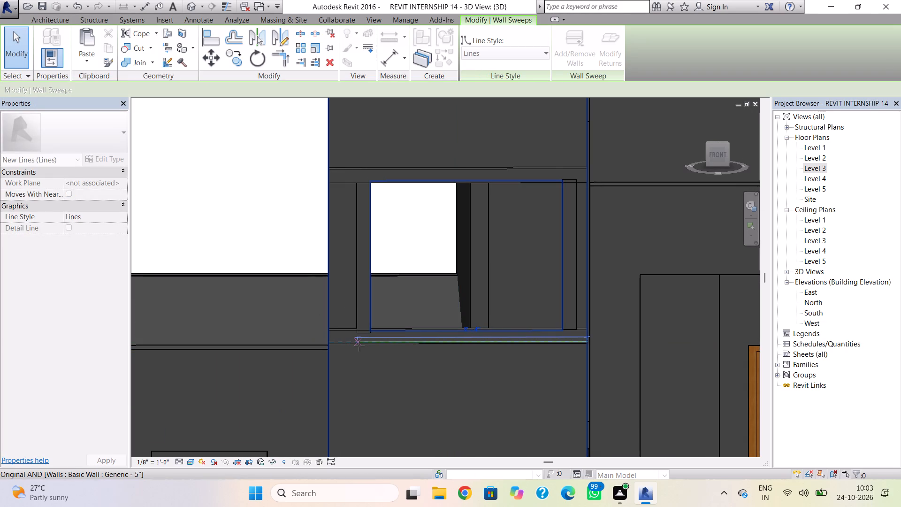
{"action": "left_click_drag", "start_coordinate": [359, 346], "coordinate": [358, 346]}
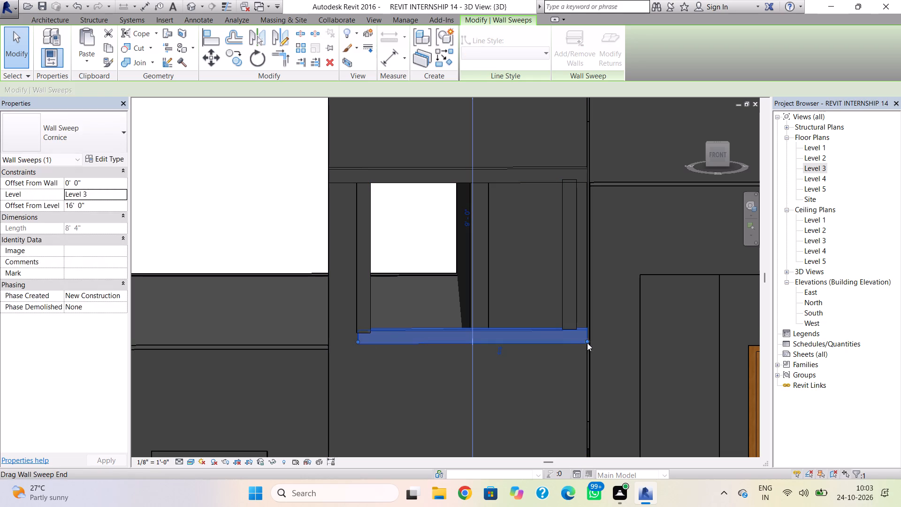
{"action": "left_click_drag", "start_coordinate": [587, 343], "coordinate": [579, 342]}
{"action": "left_click", "coordinate": [556, 361]}
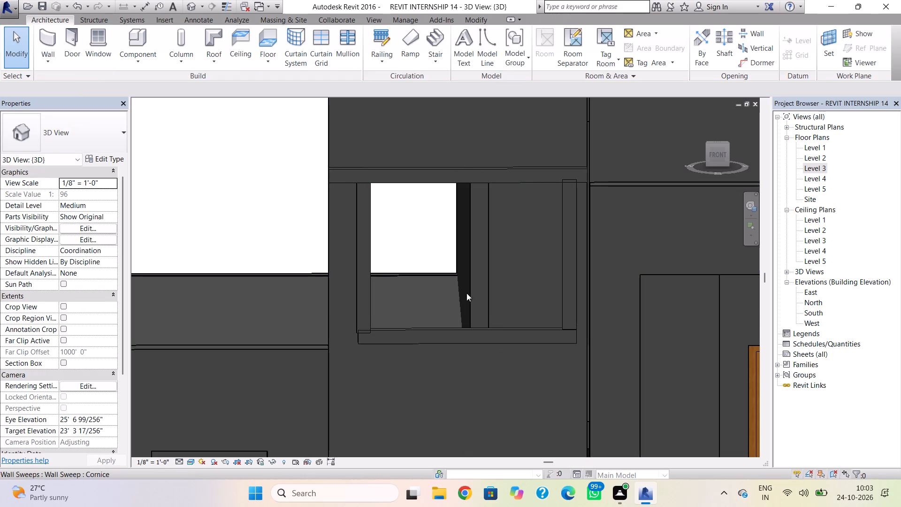
Shorten both ends of the top horizontal sweep to the outer edges of the upper opening's vertical sweeps.
{"action": "left_click", "coordinate": [341, 180]}
{"action": "left_click_drag", "start_coordinate": [328, 180], "coordinate": [356, 185]}
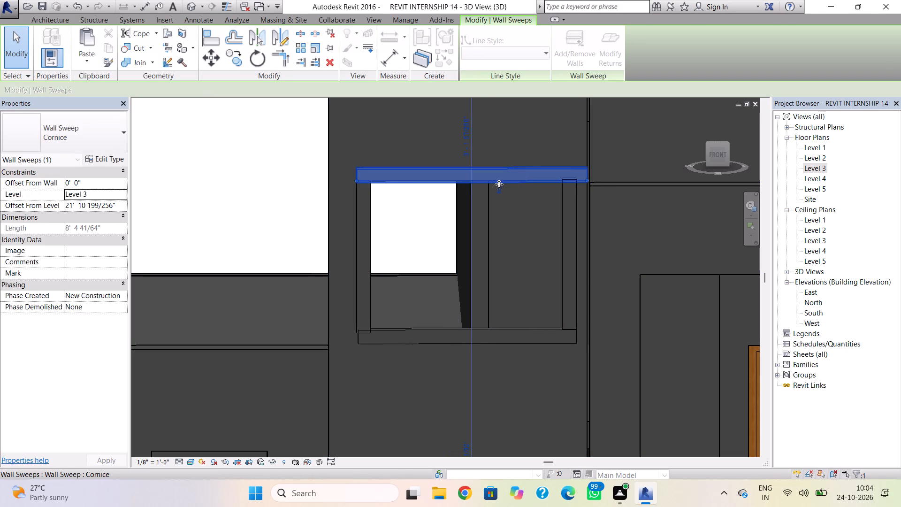
{"action": "left_click_drag", "start_coordinate": [588, 180], "coordinate": [580, 180]}
{"action": "left_click", "coordinate": [559, 274]}
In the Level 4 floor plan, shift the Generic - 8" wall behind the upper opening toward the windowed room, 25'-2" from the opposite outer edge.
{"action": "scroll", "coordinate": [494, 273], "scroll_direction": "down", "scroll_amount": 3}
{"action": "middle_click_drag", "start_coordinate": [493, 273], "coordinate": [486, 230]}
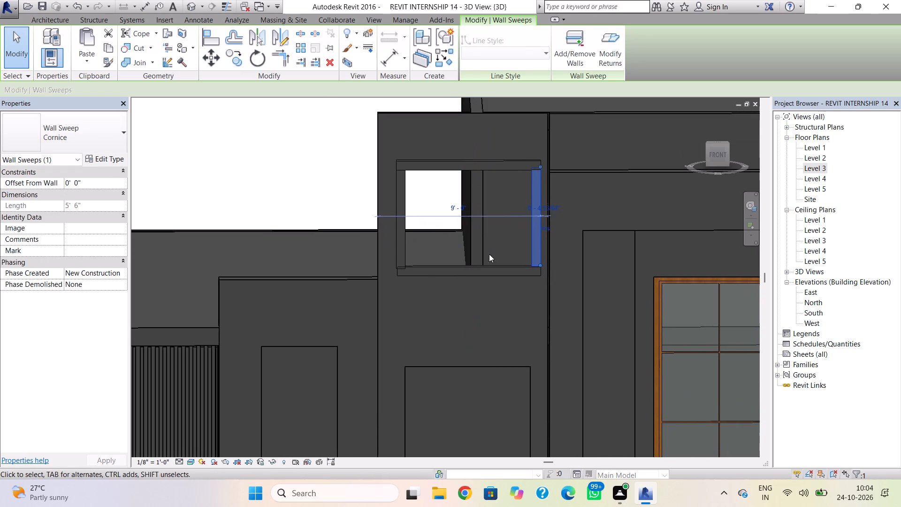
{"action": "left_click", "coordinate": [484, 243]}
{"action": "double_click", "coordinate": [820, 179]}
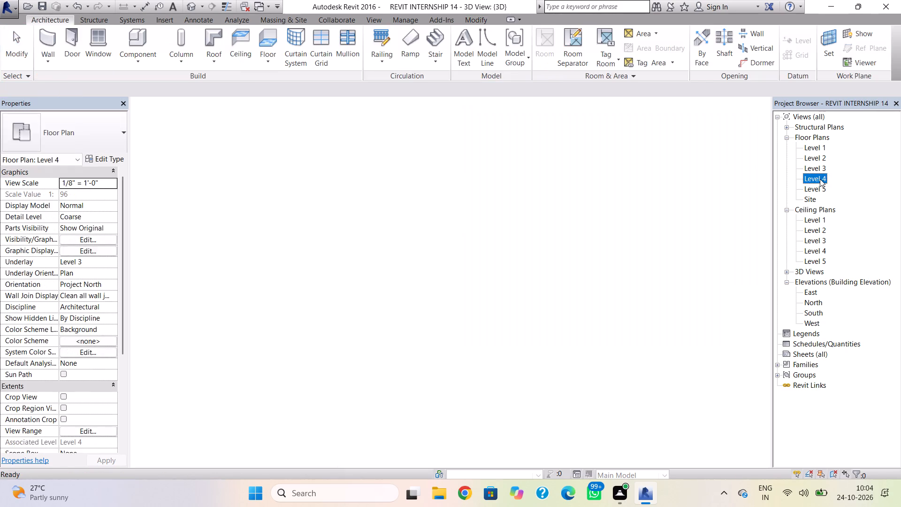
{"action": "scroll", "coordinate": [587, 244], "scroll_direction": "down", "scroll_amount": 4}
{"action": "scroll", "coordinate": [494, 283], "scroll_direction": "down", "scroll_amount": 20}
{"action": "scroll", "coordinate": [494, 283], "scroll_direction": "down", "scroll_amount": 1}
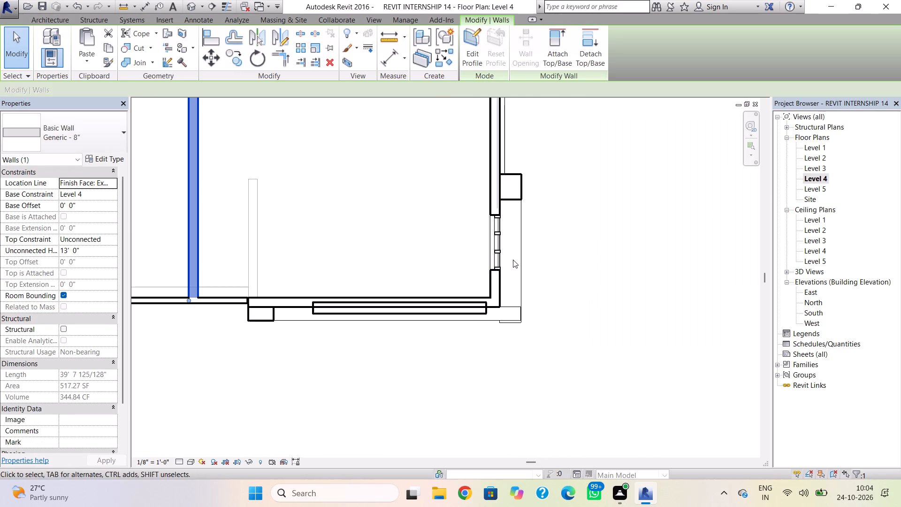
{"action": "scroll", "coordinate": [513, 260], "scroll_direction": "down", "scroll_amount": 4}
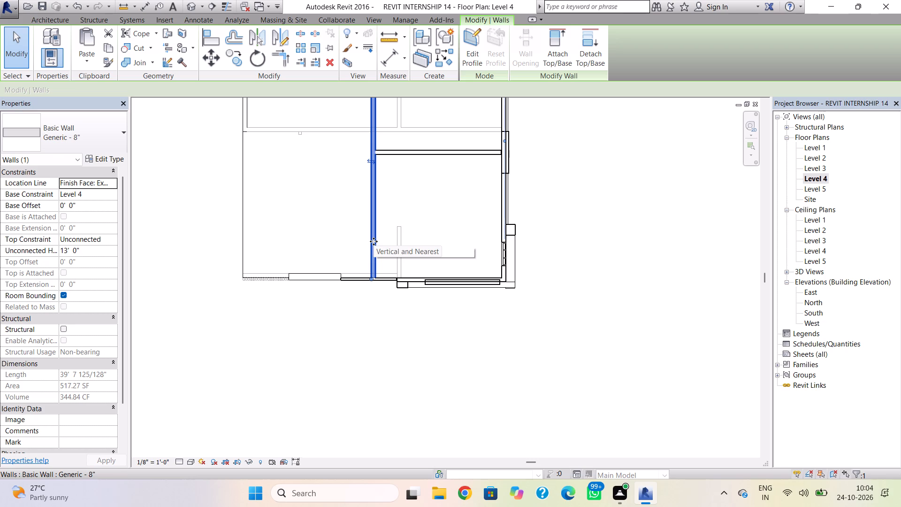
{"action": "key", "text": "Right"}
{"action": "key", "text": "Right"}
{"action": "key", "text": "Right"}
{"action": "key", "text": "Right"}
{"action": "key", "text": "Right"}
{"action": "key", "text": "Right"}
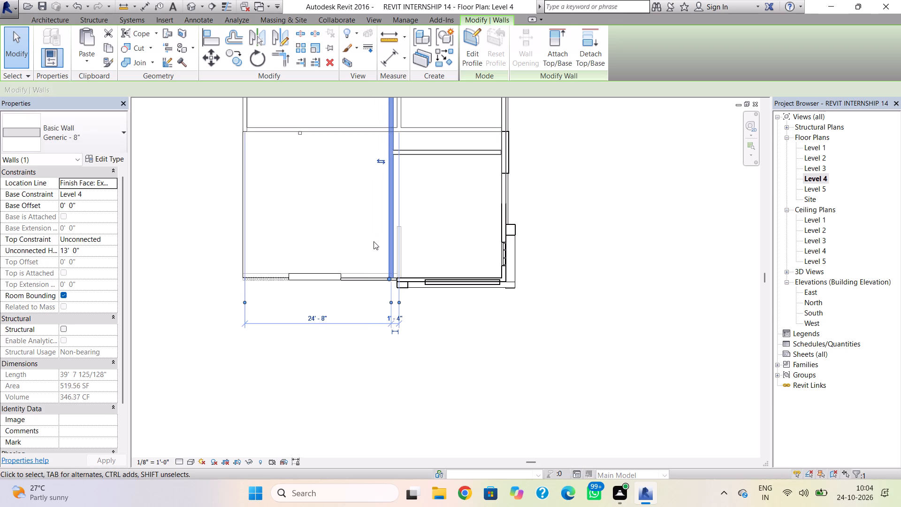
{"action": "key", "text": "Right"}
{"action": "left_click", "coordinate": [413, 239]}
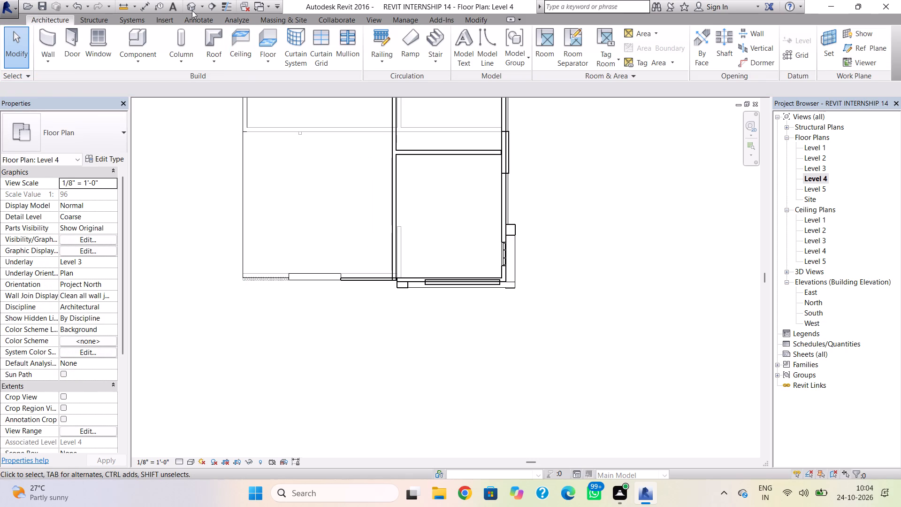
Examine in the 3D view how the shifted Level 4 wall meets the upper opening and its sweep frame.
{"action": "left_click", "coordinate": [191, 8]}
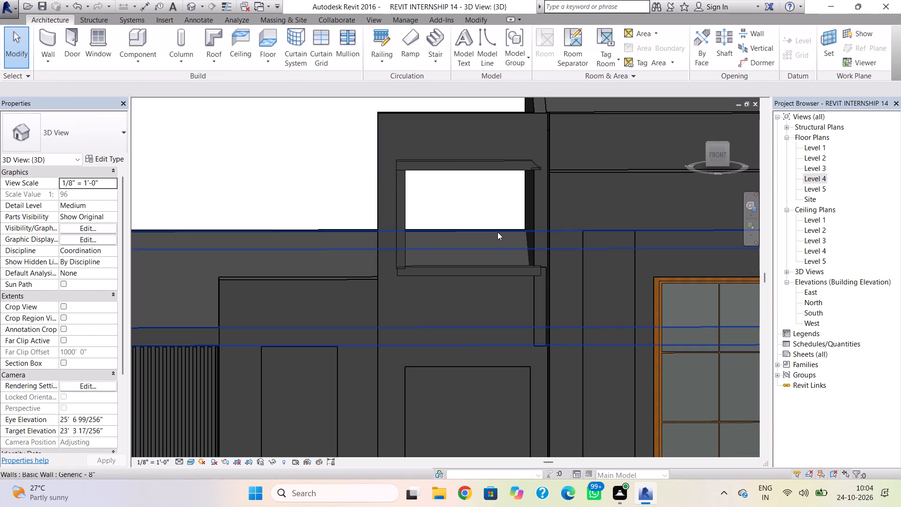
{"action": "right_click_drag", "start_coordinate": [497, 232], "coordinate": [473, 251]}
{"action": "key", "text": "Escape"}
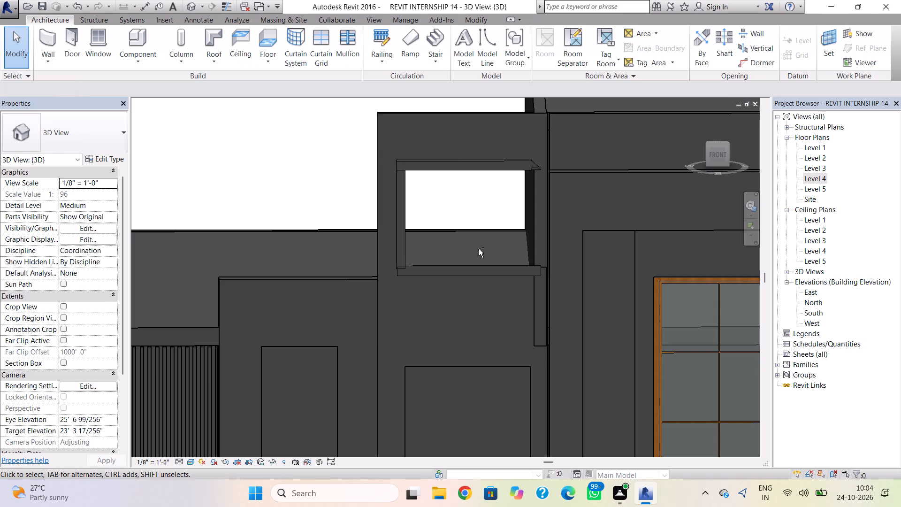
{"action": "right_click_drag", "start_coordinate": [479, 249], "coordinate": [417, 261], "text": "shift"}
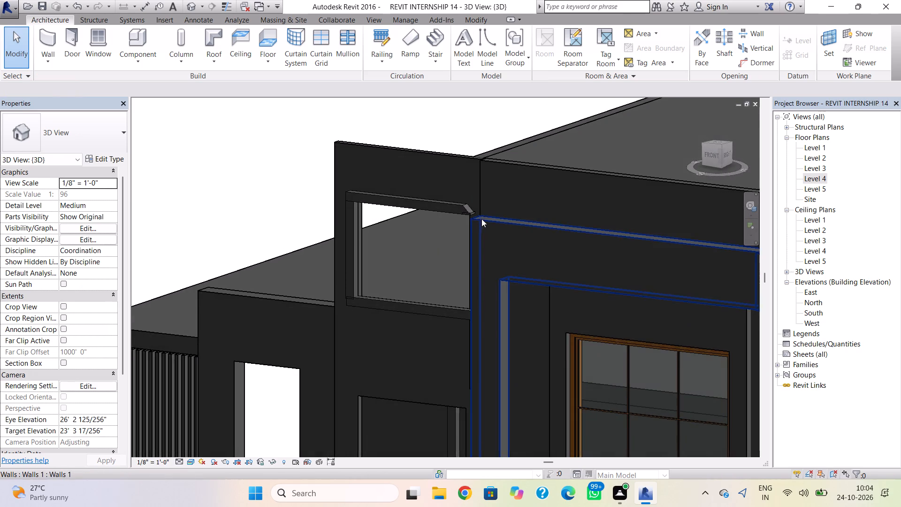
{"action": "scroll", "coordinate": [480, 215], "scroll_direction": "up", "scroll_amount": 7}
{"action": "scroll", "coordinate": [377, 275], "scroll_direction": "down", "scroll_amount": 3}
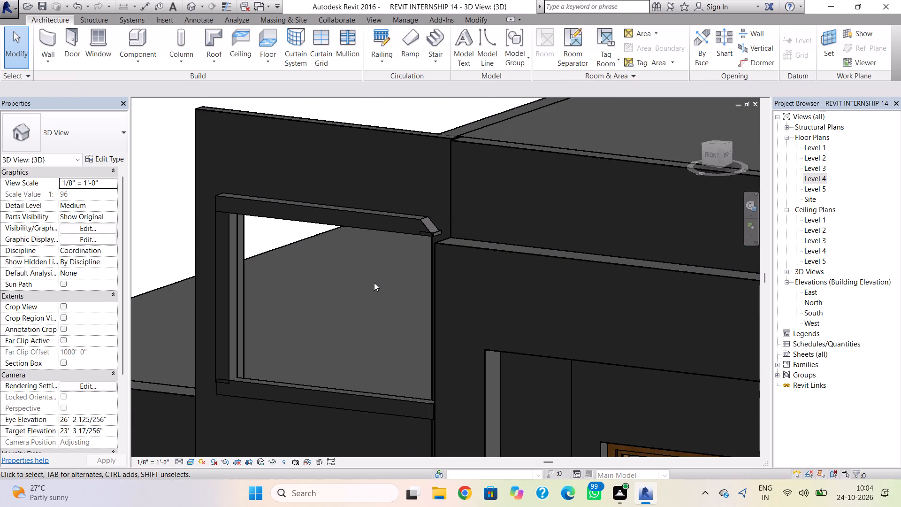
{"action": "scroll", "coordinate": [374, 283], "scroll_direction": "down", "scroll_amount": 1}
{"action": "middle_click_drag", "start_coordinate": [374, 283], "coordinate": [400, 214]}
{"action": "scroll", "coordinate": [404, 269], "scroll_direction": "down", "scroll_amount": 2}
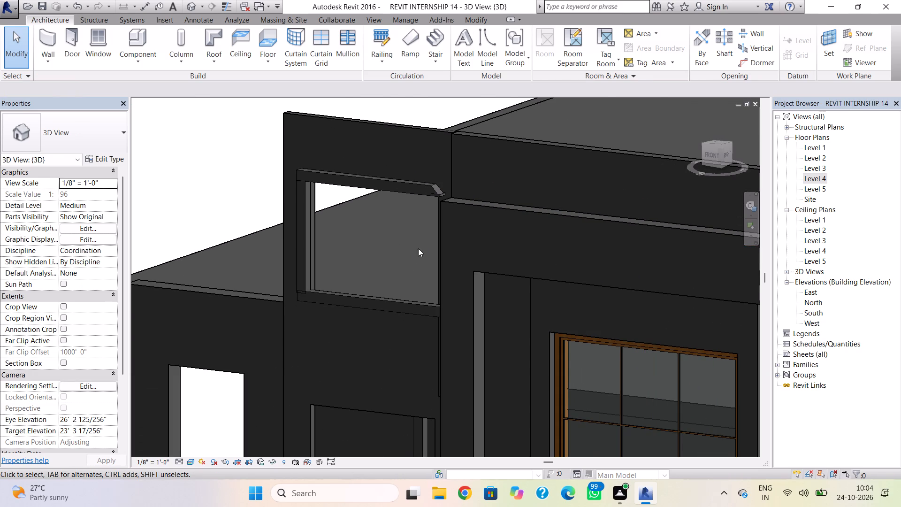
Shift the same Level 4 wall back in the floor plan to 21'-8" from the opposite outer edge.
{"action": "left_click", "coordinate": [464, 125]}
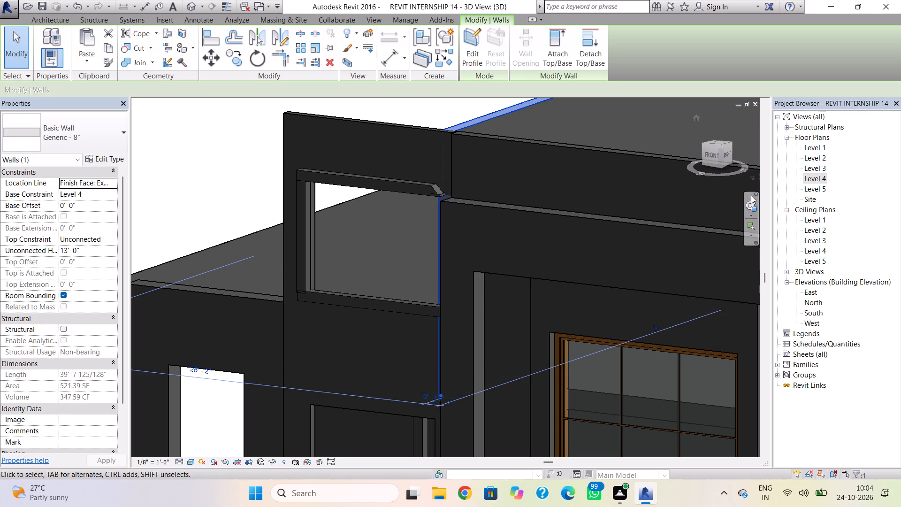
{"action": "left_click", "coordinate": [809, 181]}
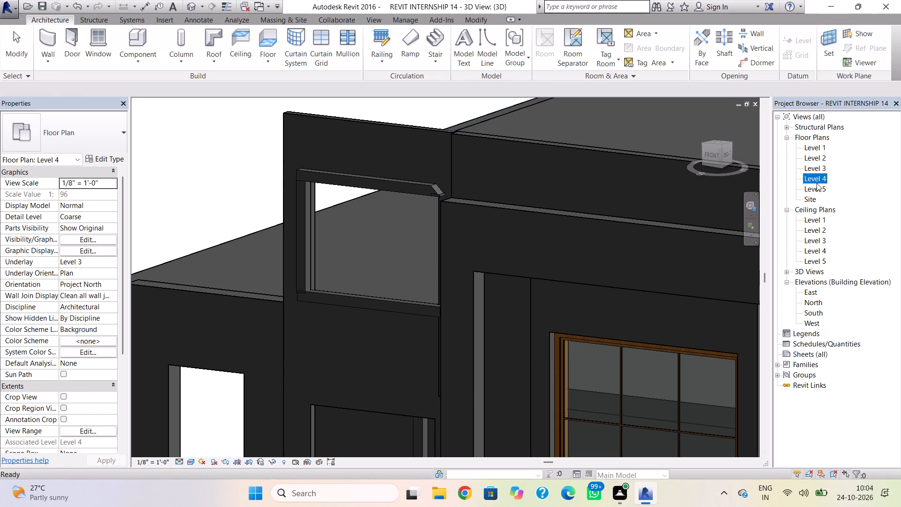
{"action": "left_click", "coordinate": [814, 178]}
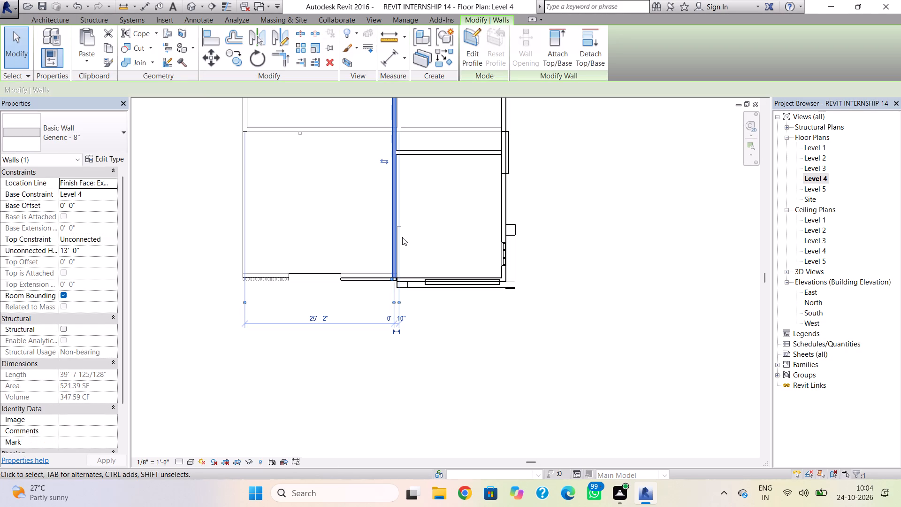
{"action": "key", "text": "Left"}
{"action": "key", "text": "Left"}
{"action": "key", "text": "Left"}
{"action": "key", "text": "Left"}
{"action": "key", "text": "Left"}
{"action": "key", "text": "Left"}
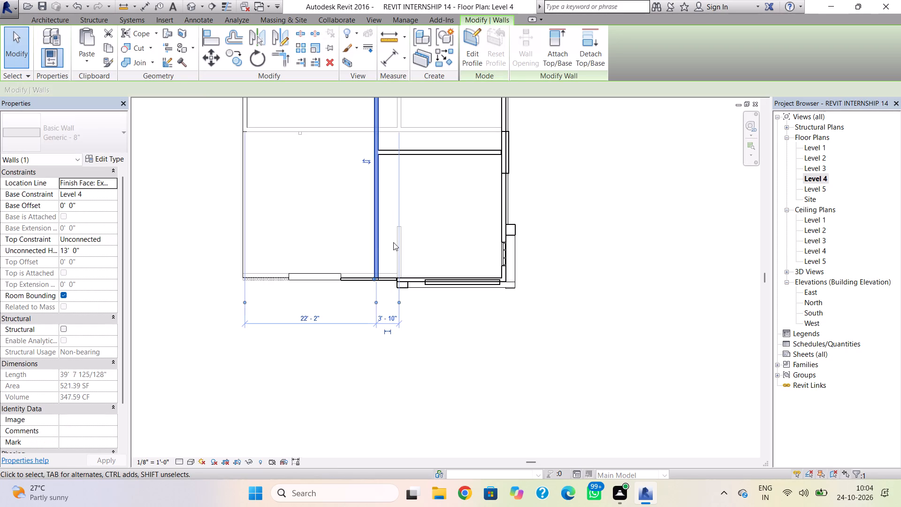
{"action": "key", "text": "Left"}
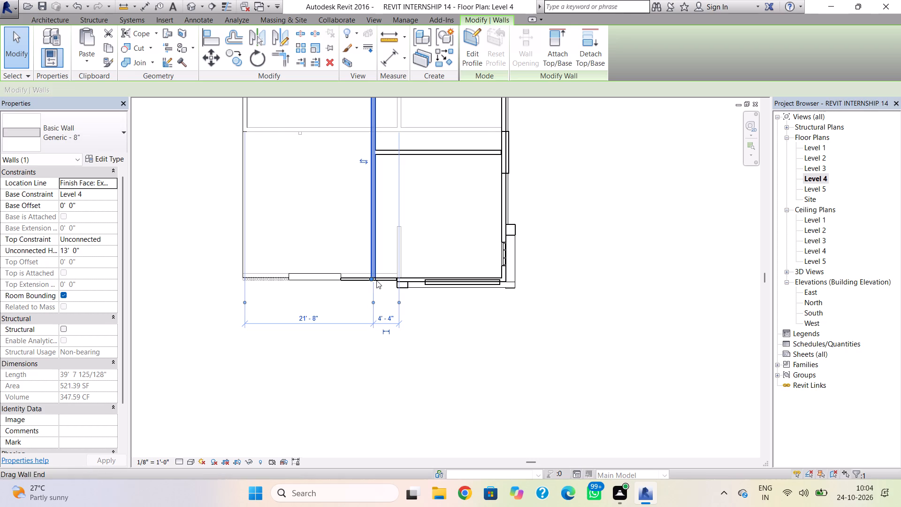
Pull the shifted Level 4 Generic - 8" wall's end back from the facade, making the wall about 37'-5" long.
{"action": "scroll", "coordinate": [375, 281], "scroll_direction": "up", "scroll_amount": 4}
{"action": "left_click_drag", "start_coordinate": [369, 276], "coordinate": [367, 254]}
{"action": "left_click", "coordinate": [334, 245]}
{"action": "left_click", "coordinate": [338, 200]}
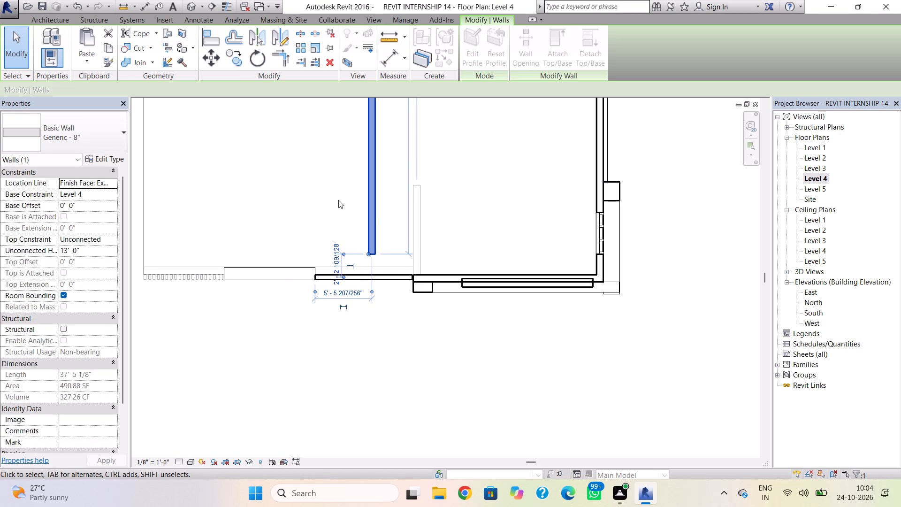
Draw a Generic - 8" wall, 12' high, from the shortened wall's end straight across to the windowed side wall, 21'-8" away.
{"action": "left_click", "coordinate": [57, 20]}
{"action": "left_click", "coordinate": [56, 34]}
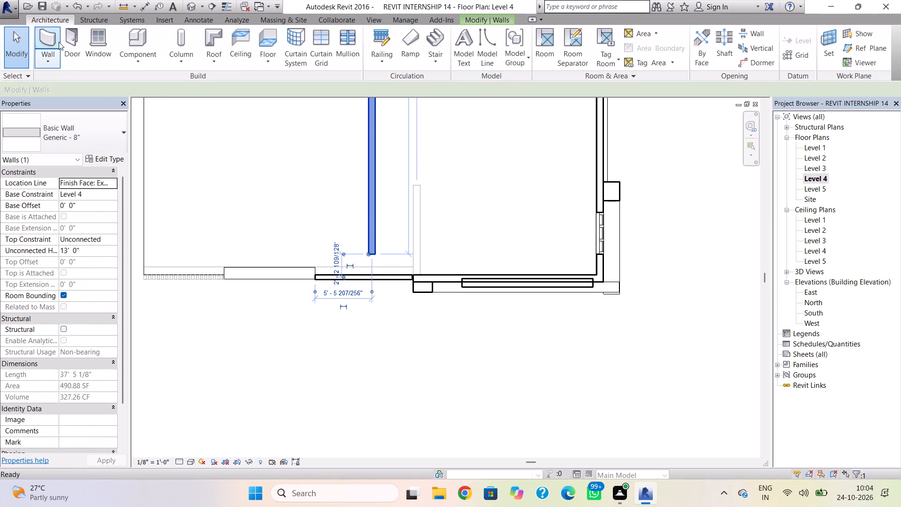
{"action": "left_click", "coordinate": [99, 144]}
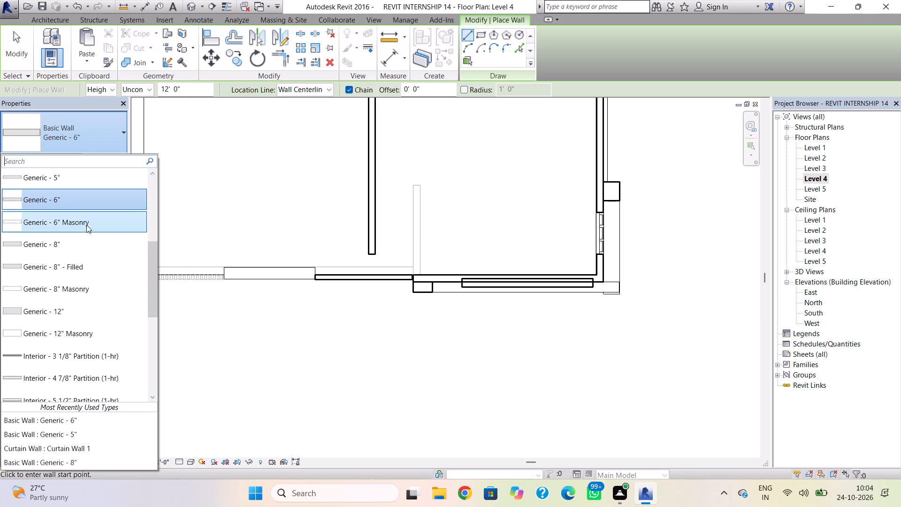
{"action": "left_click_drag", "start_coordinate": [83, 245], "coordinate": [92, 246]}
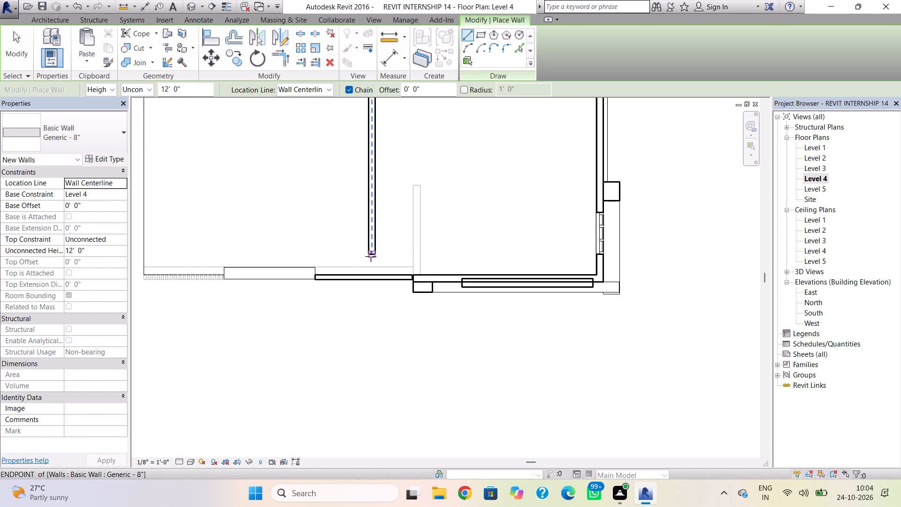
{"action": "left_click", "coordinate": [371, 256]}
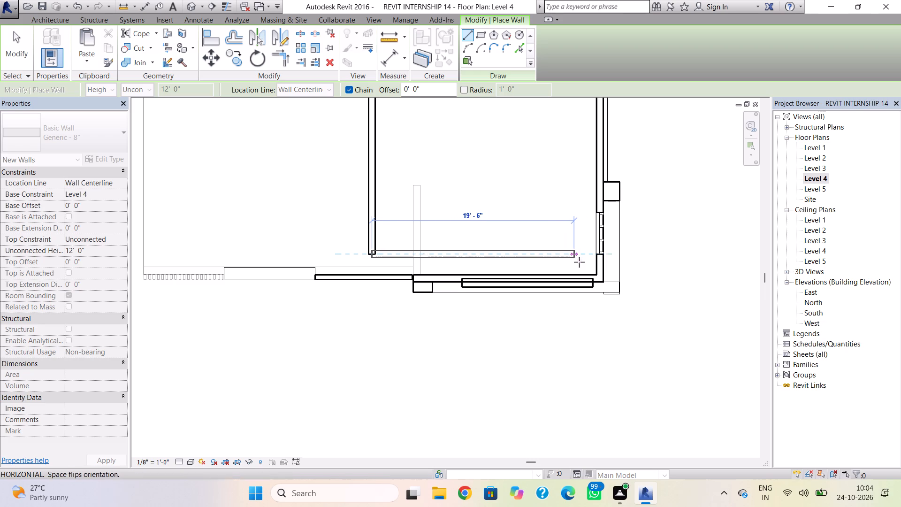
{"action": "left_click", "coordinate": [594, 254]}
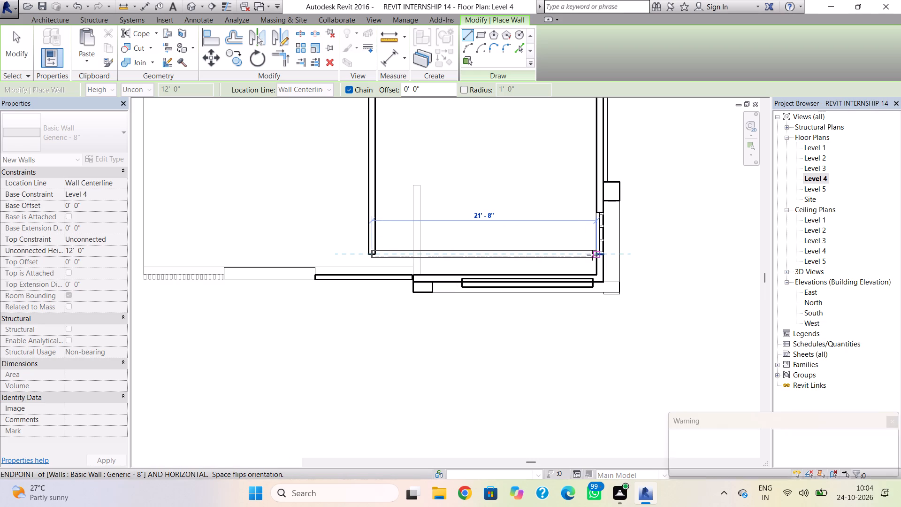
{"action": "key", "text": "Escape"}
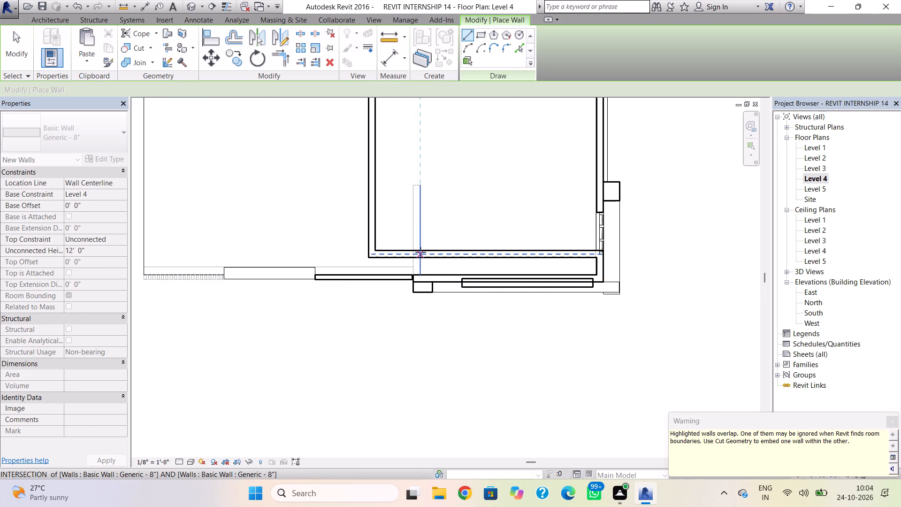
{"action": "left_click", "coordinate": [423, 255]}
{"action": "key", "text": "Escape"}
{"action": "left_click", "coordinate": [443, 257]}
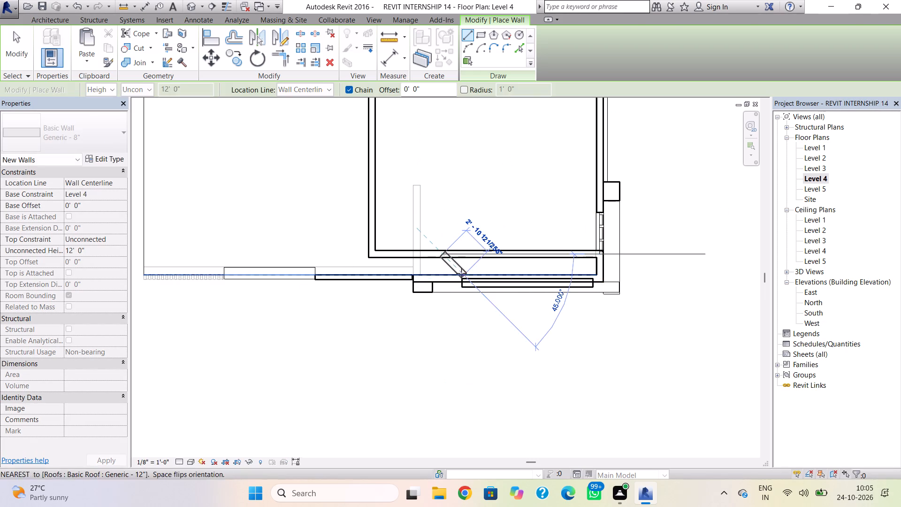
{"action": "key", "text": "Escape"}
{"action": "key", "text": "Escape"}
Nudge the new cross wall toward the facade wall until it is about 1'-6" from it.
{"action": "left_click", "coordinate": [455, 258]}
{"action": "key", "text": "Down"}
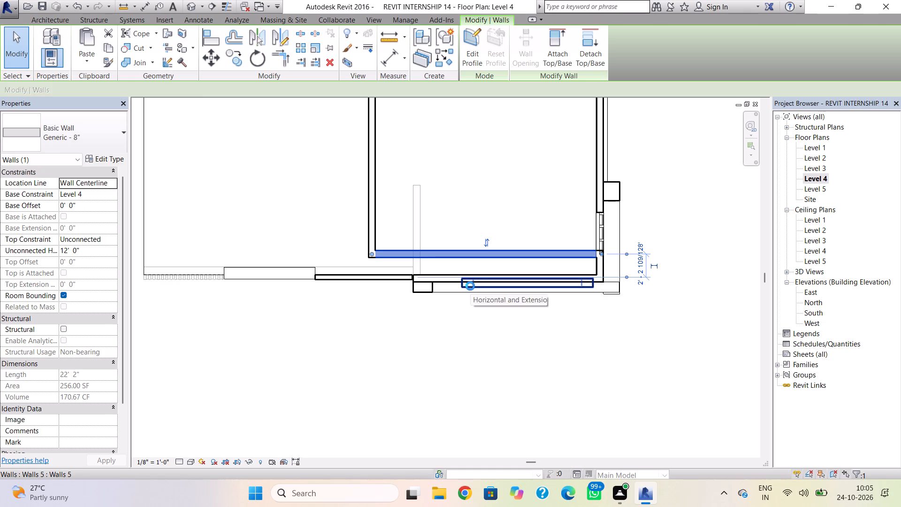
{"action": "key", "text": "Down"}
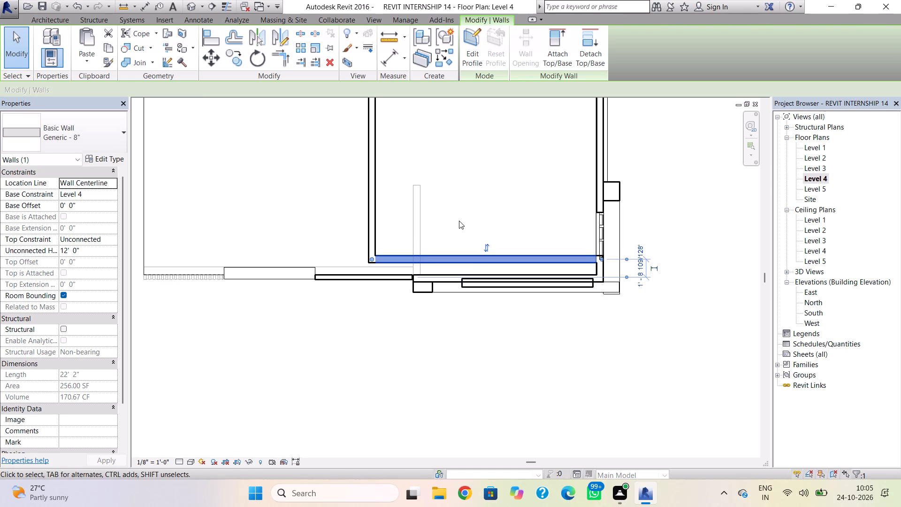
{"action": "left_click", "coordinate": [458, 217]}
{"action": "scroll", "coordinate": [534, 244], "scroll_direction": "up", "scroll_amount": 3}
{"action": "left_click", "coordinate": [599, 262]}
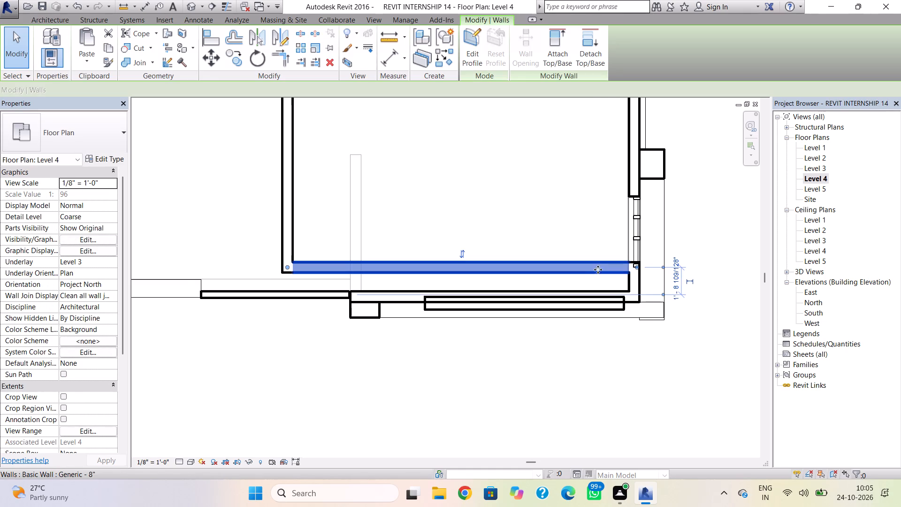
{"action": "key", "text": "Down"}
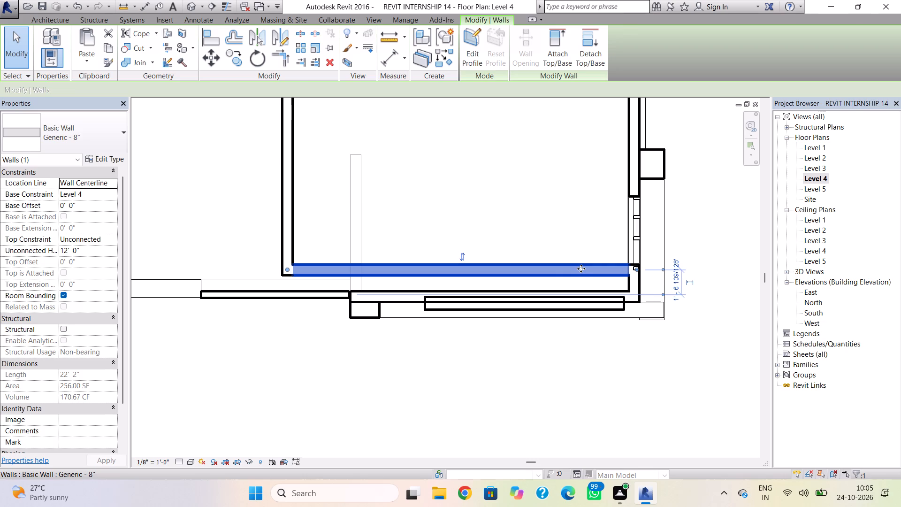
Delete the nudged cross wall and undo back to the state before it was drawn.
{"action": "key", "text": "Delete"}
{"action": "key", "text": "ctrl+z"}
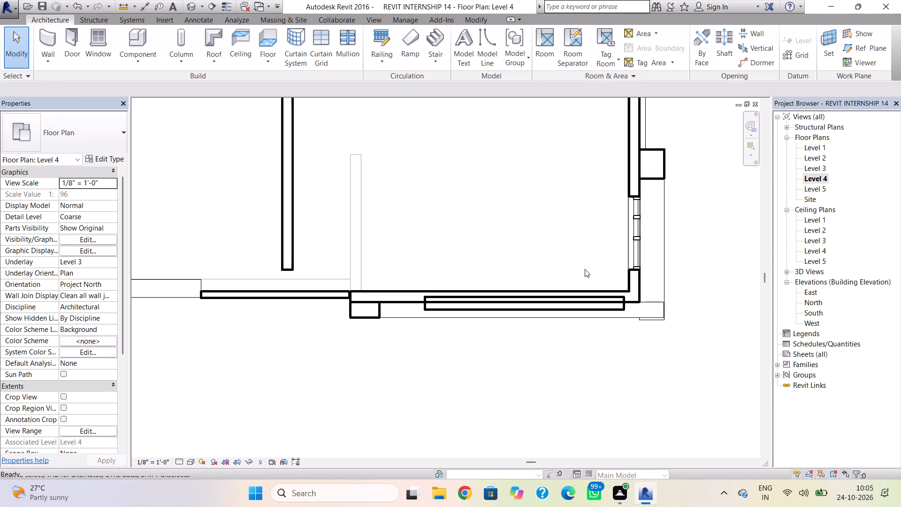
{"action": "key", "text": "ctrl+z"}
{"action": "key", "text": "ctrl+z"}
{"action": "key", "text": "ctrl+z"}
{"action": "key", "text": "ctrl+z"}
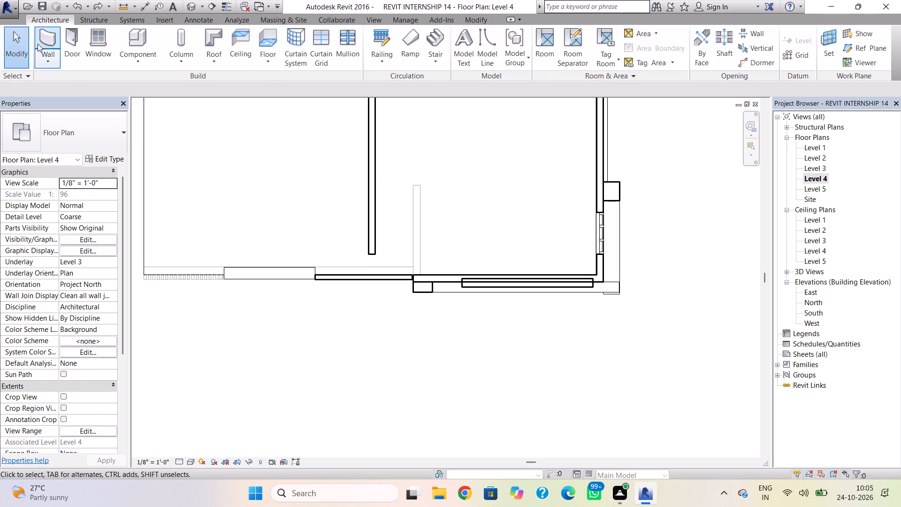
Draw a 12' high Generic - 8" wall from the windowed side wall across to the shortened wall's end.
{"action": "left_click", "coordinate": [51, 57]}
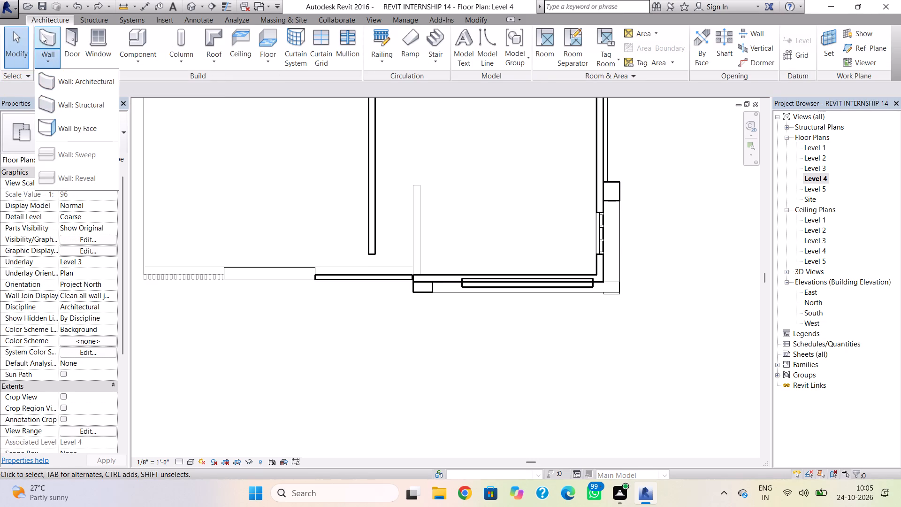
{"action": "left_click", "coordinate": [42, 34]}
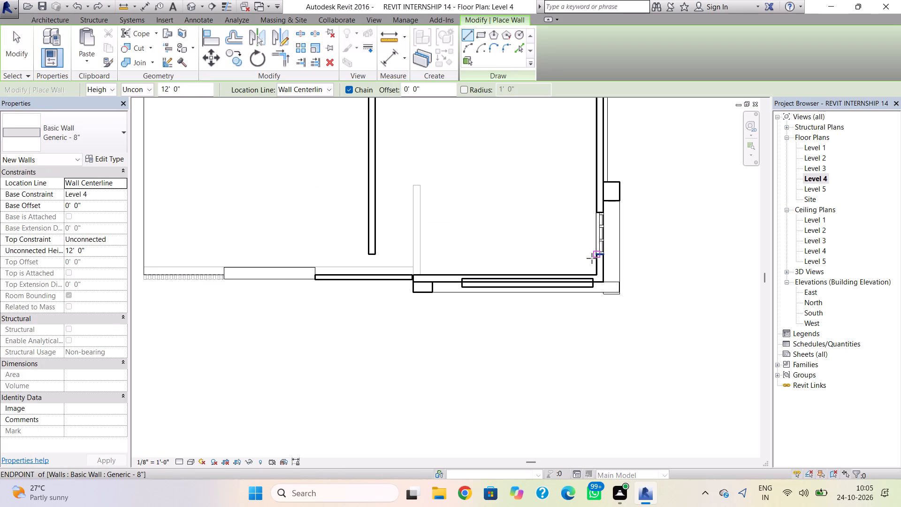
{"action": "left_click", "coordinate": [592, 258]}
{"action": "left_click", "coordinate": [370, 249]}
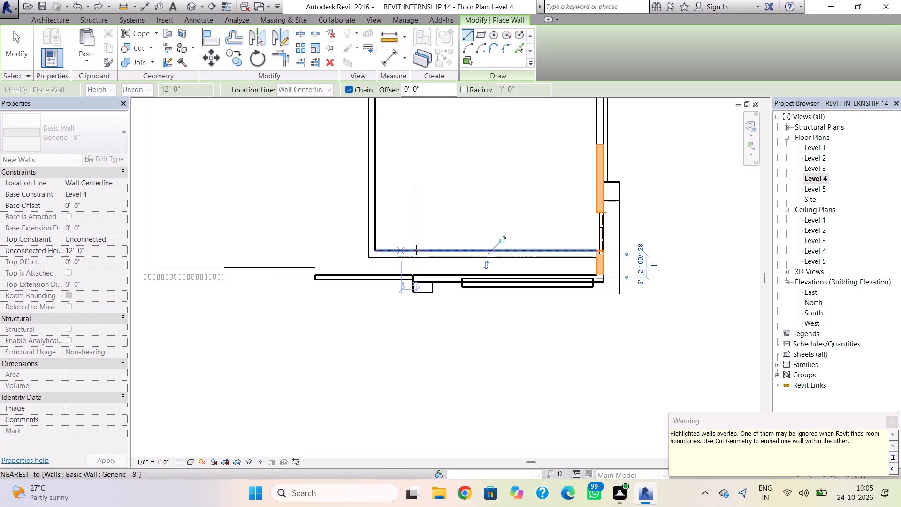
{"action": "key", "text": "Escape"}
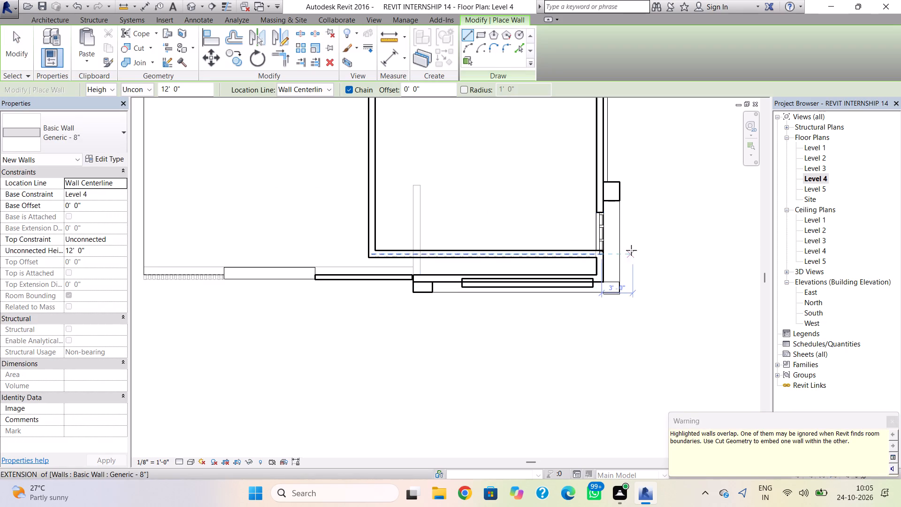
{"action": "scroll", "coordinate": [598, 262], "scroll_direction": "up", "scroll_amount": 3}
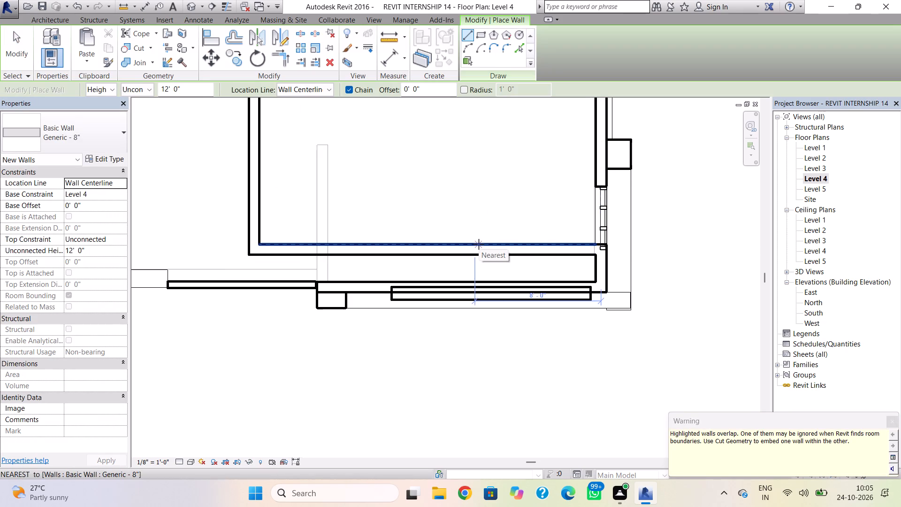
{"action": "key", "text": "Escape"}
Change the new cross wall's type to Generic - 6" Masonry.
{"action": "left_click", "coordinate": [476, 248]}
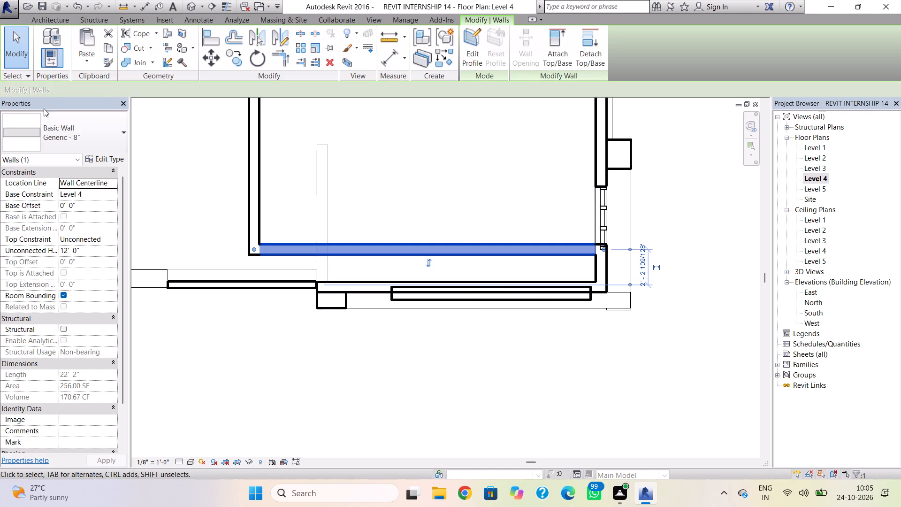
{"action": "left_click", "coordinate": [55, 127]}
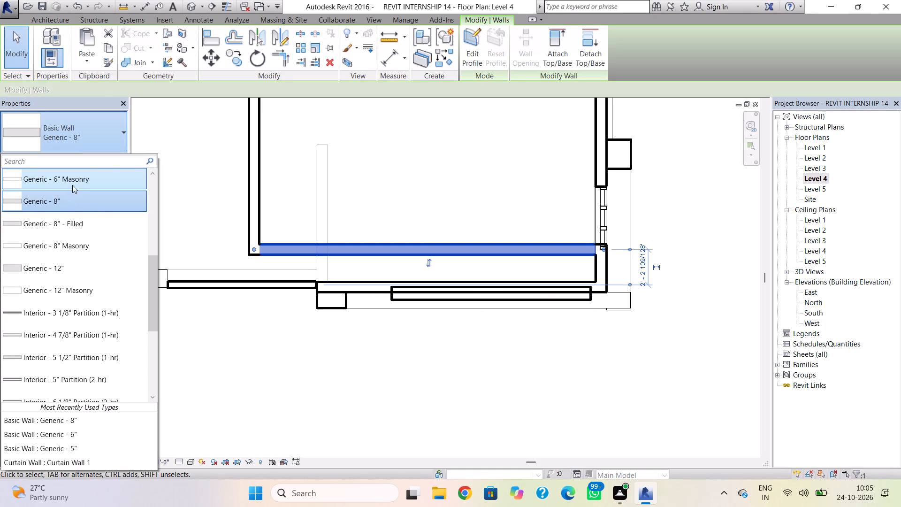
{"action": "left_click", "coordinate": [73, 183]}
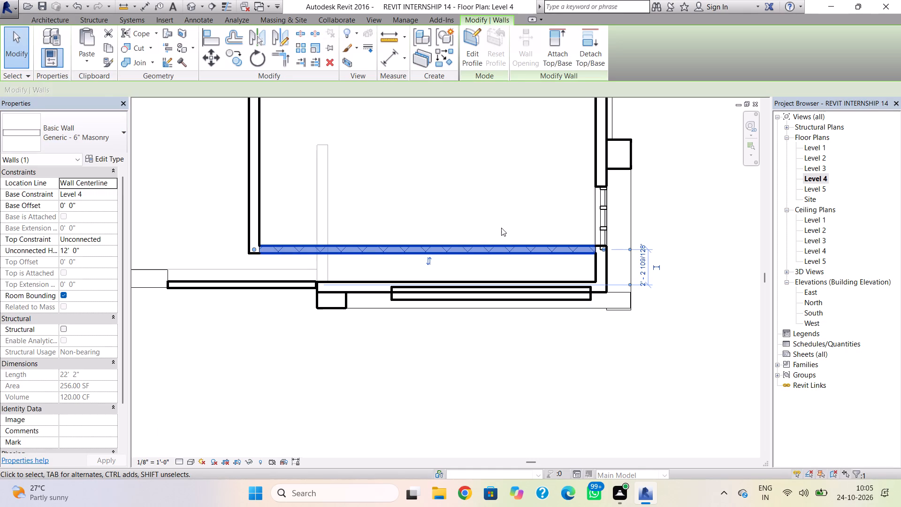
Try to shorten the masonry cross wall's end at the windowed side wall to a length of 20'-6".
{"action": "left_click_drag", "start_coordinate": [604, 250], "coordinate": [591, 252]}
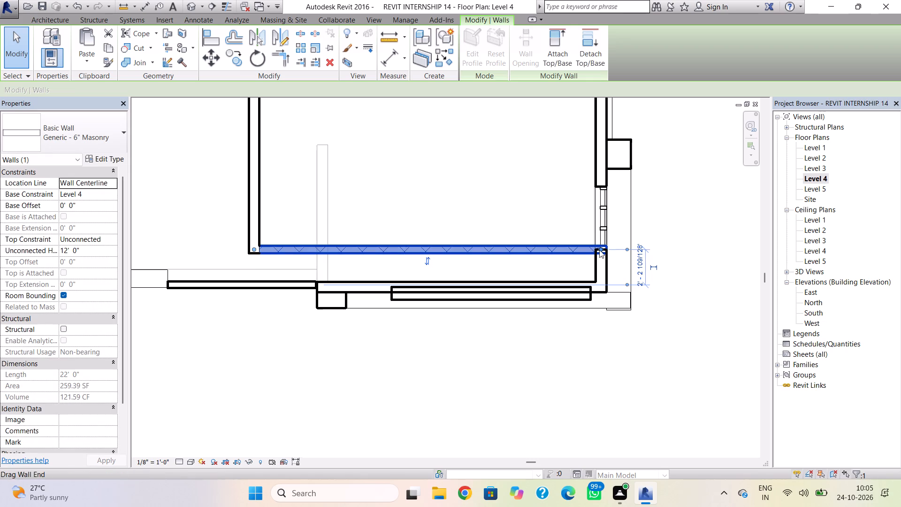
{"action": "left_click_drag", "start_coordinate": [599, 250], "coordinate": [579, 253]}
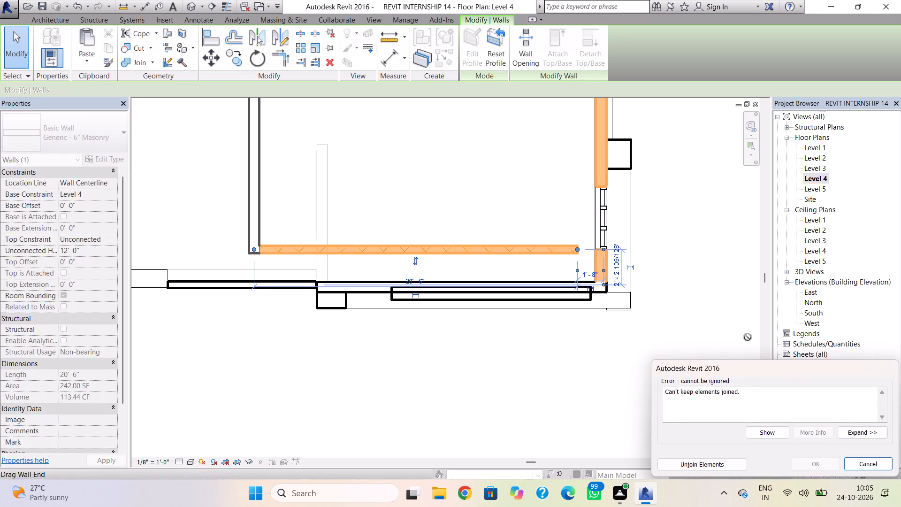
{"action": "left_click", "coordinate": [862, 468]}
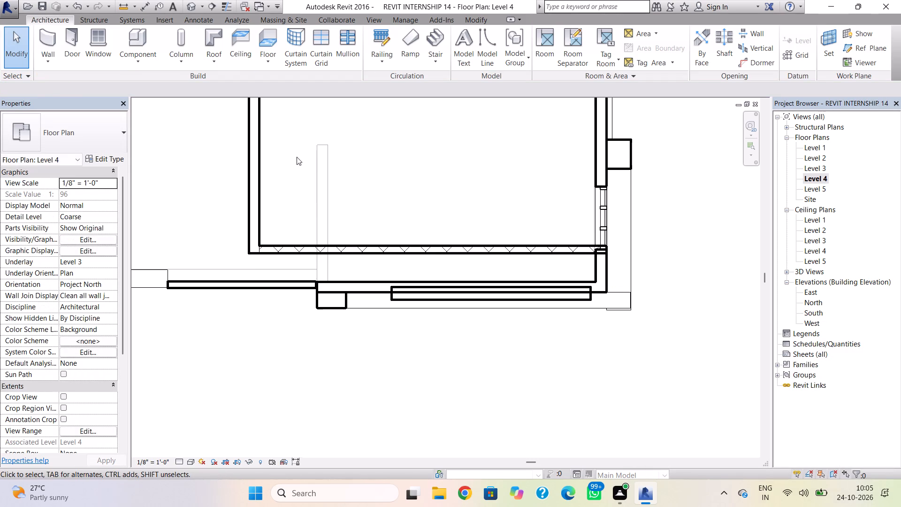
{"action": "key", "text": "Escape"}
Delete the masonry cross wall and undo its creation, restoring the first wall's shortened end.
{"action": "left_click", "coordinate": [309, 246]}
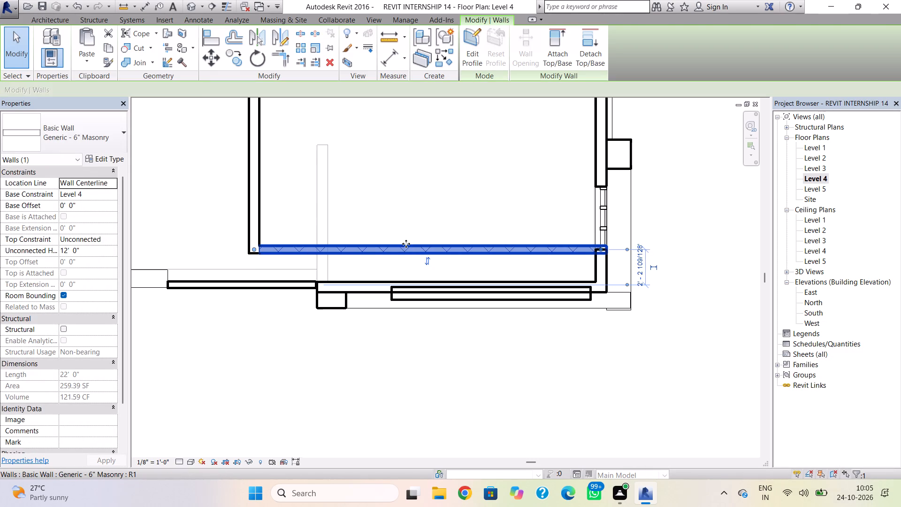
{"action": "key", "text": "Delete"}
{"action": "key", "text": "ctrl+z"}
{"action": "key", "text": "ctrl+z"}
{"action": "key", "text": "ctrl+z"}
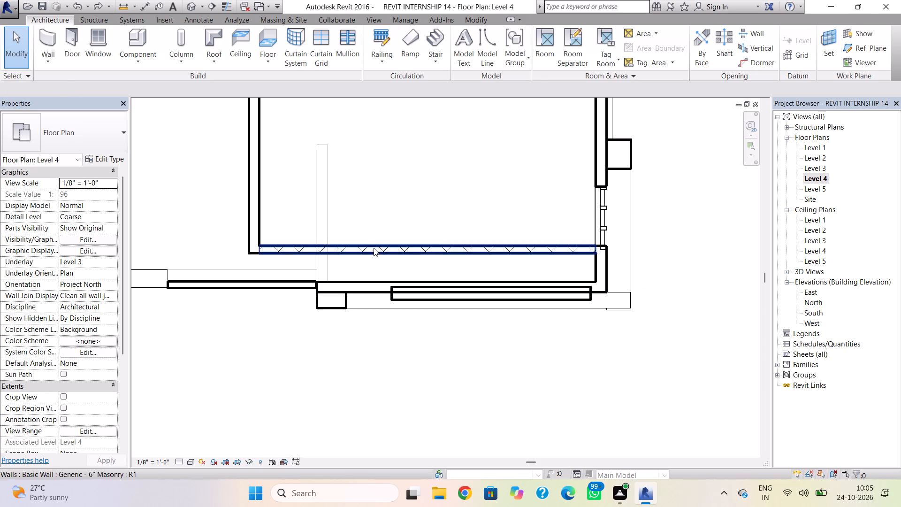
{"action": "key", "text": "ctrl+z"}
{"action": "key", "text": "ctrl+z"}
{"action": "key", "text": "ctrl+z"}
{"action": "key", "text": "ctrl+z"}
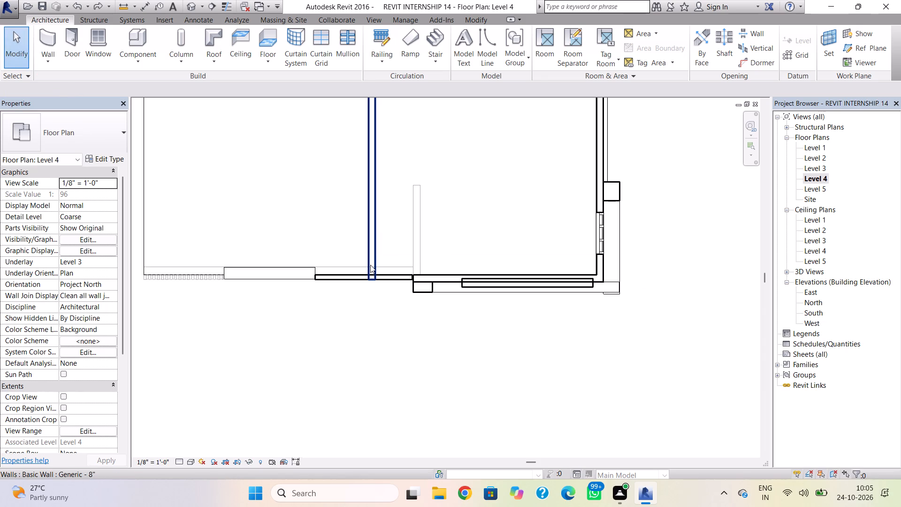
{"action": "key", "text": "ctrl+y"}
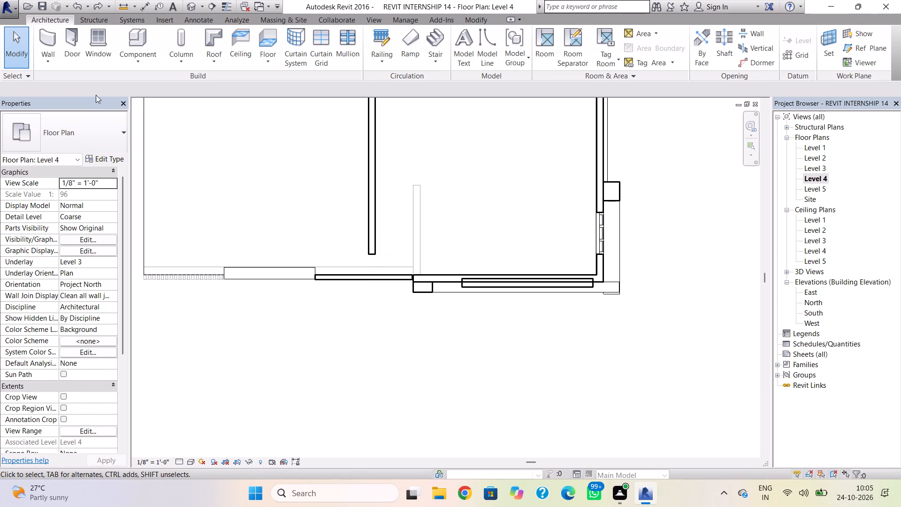
Draw a chained Generic - 8" wall from the shortened wall's end, 4'-8" across and about 2'-0" down to the facade wall.
{"action": "left_click", "coordinate": [42, 44]}
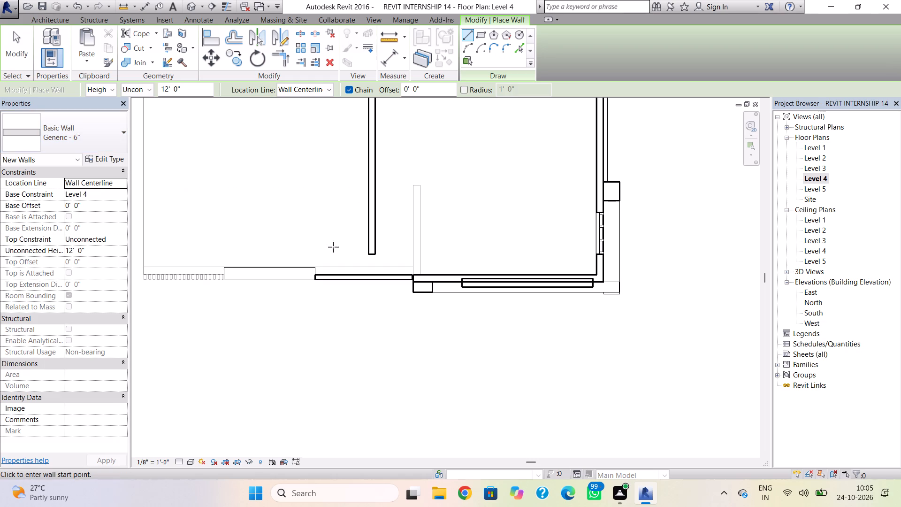
{"action": "left_click", "coordinate": [94, 145]}
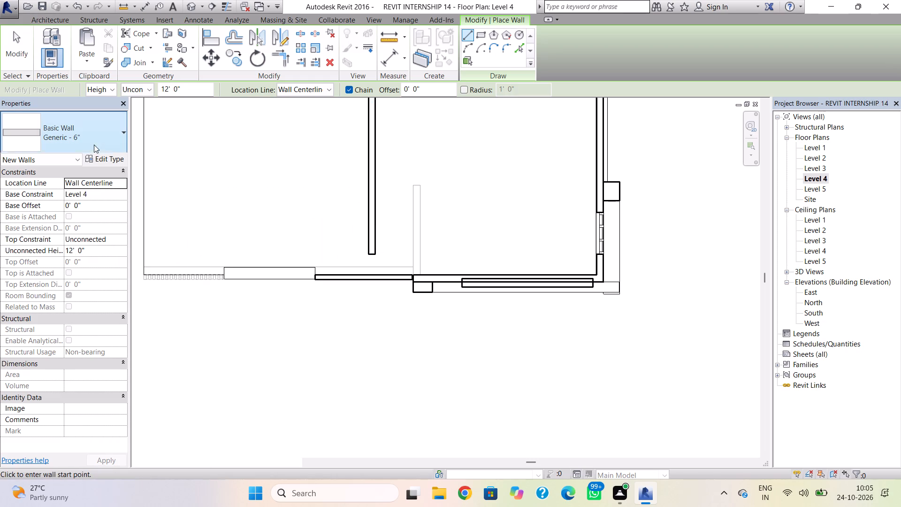
{"action": "left_click", "coordinate": [70, 225]}
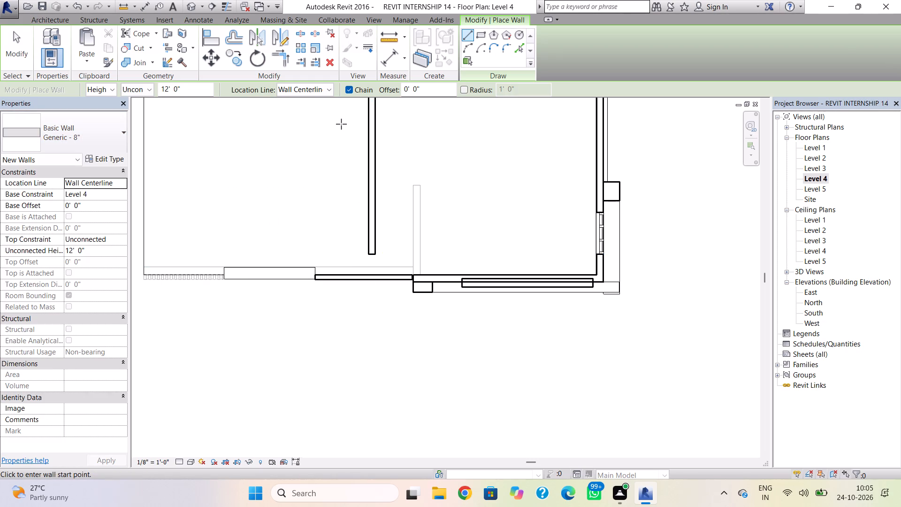
{"action": "scroll", "coordinate": [367, 262], "scroll_direction": "up", "scroll_amount": 3}
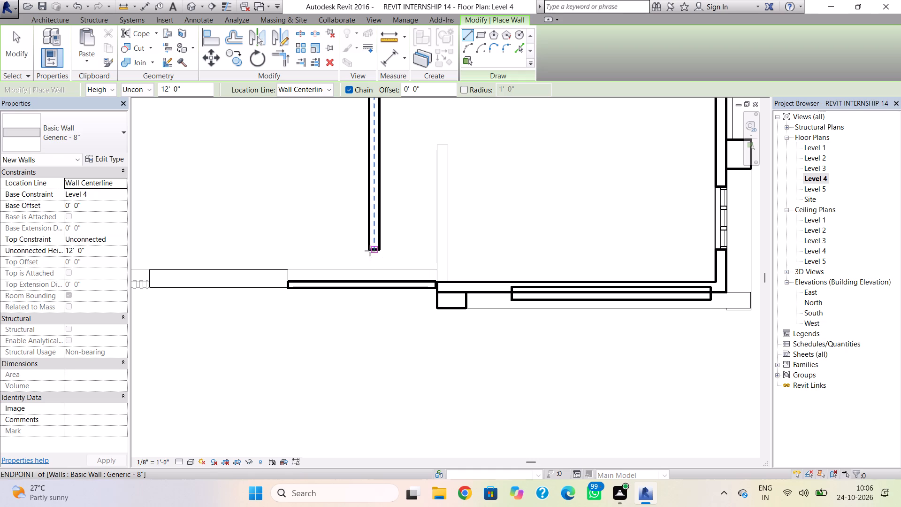
{"action": "left_click", "coordinate": [370, 251]}
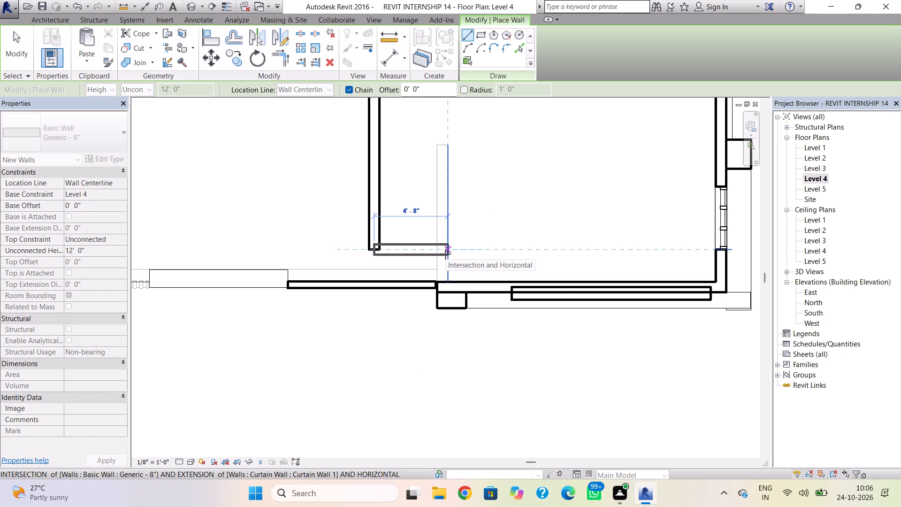
{"action": "left_click", "coordinate": [445, 254]}
{"action": "left_click", "coordinate": [443, 283]}
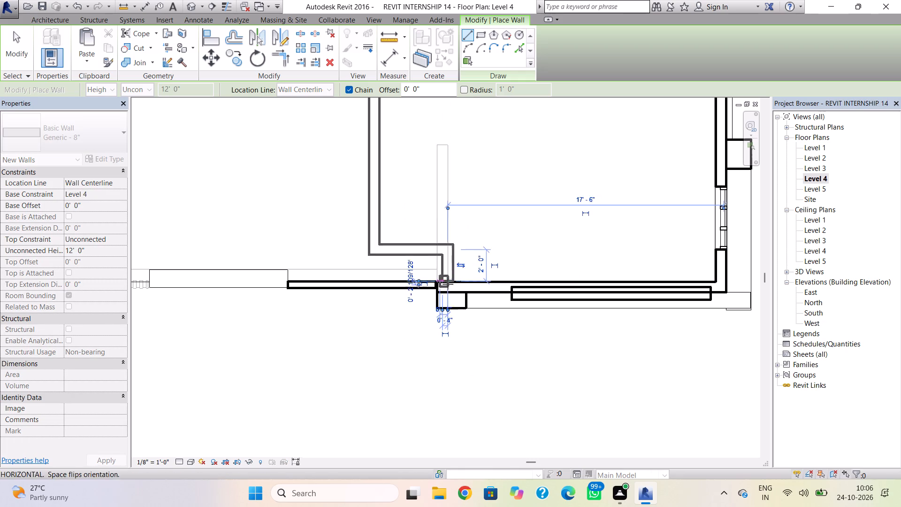
In the 3D view, widen the facade wall's upper opening by moving its east edge to the inner side of the Cornice frame.
{"action": "key", "text": "Escape"}
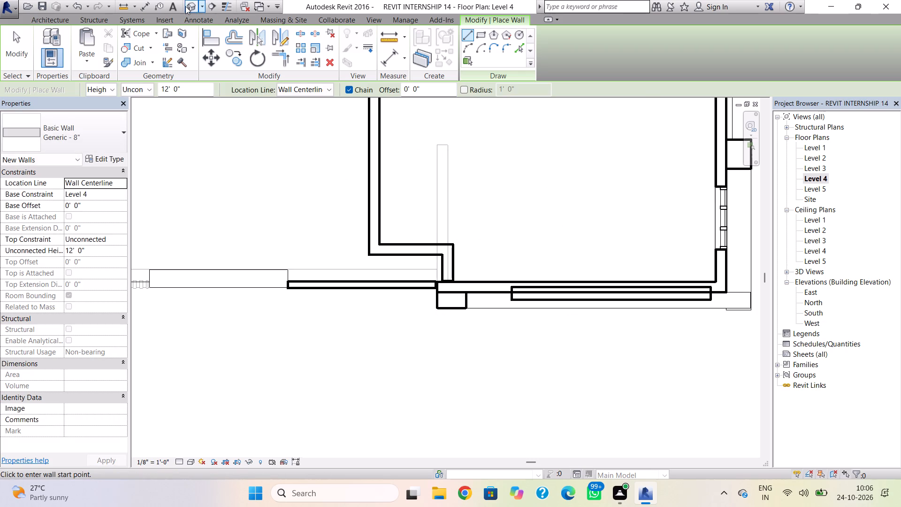
{"action": "left_click", "coordinate": [185, 6]}
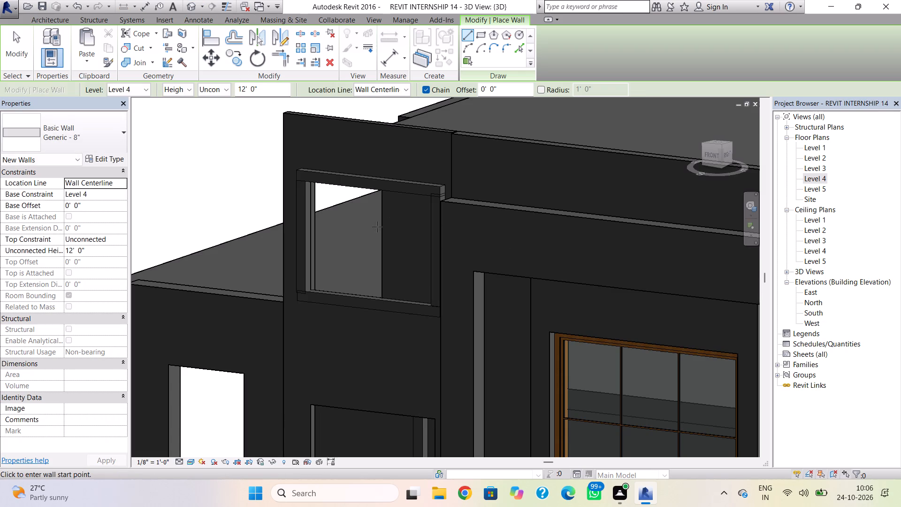
{"action": "right_click_drag", "start_coordinate": [379, 228], "coordinate": [485, 275], "text": "shift"}
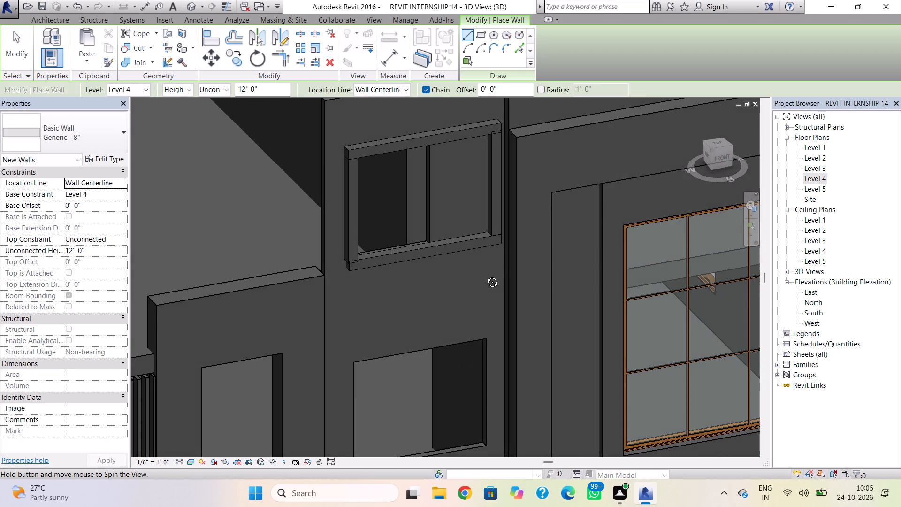
{"action": "right_click_drag", "start_coordinate": [485, 275], "coordinate": [412, 273], "text": "shift"}
{"action": "left_click", "coordinate": [430, 277]}
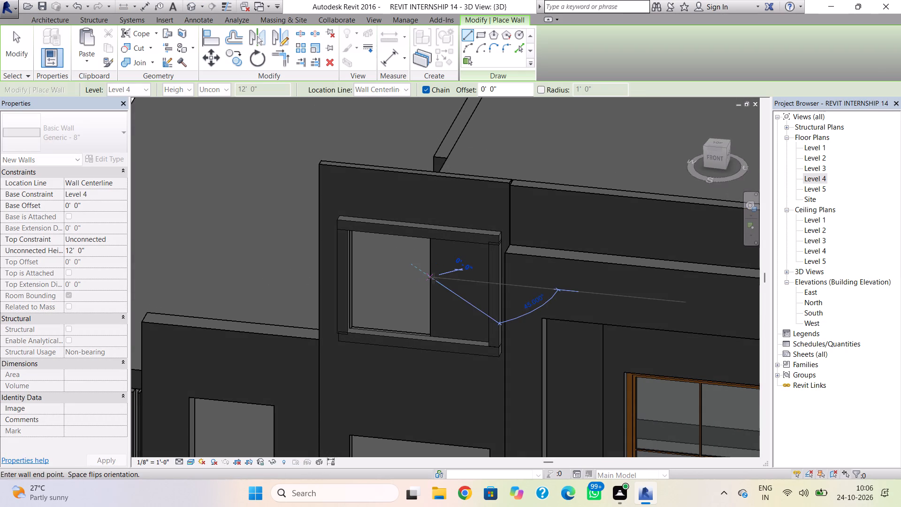
{"action": "key", "text": "Escape"}
{"action": "key", "text": "Escape"}
{"action": "left_click", "coordinate": [432, 280]}
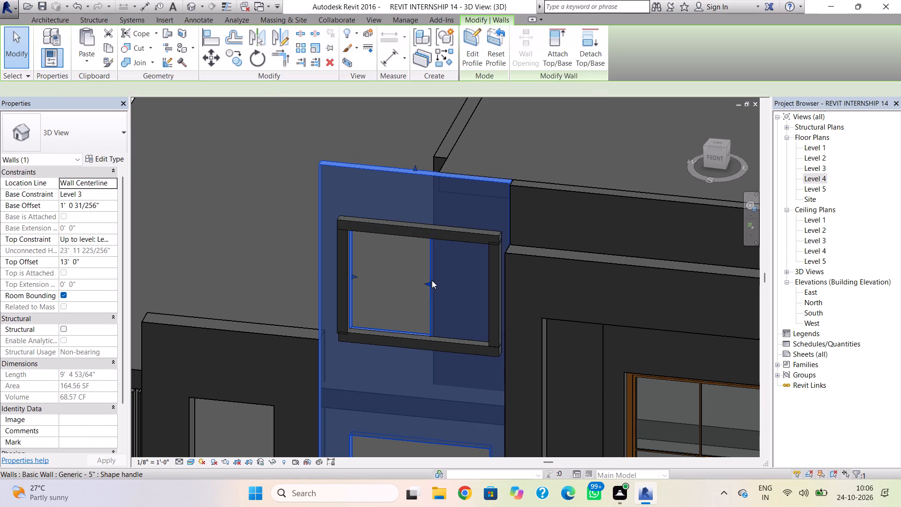
{"action": "key", "text": "Escape"}
{"action": "right_click_drag", "start_coordinate": [419, 290], "coordinate": [450, 297], "text": "shift"}
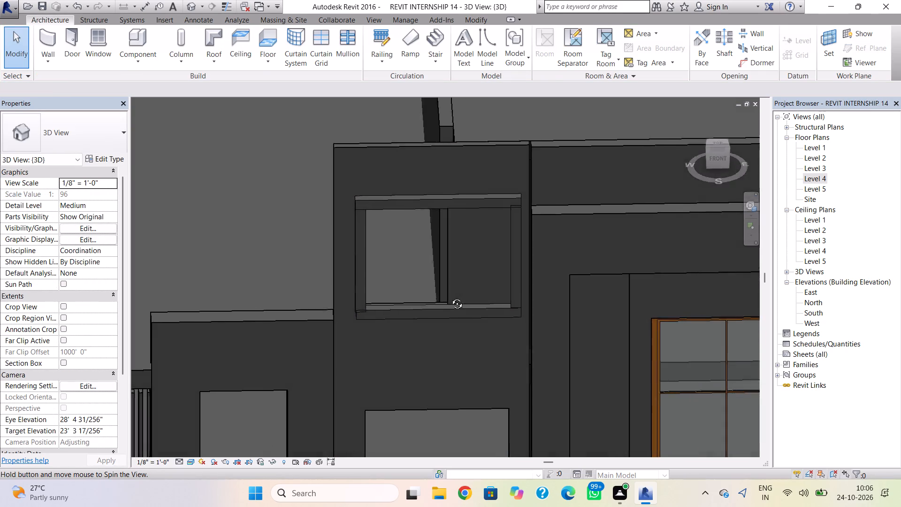
{"action": "right_click_drag", "start_coordinate": [450, 297], "coordinate": [480, 270], "text": "shift"}
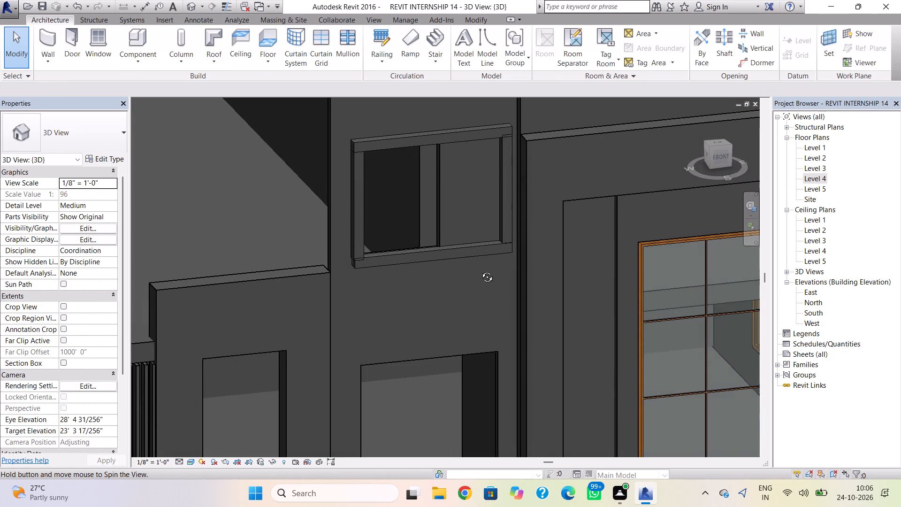
{"action": "right_click_drag", "start_coordinate": [480, 270], "coordinate": [557, 289], "text": "shift"}
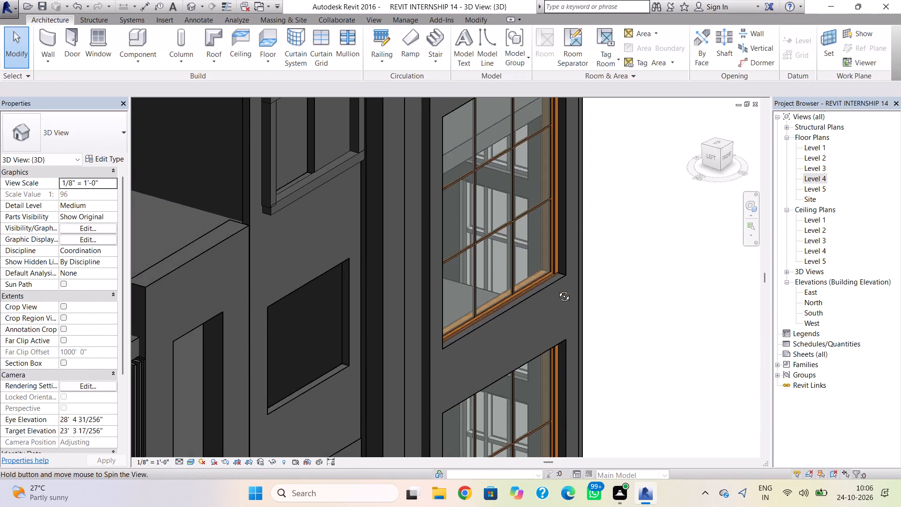
{"action": "right_click_drag", "start_coordinate": [557, 289], "coordinate": [471, 289], "text": "shift"}
{"action": "left_click", "coordinate": [444, 236]}
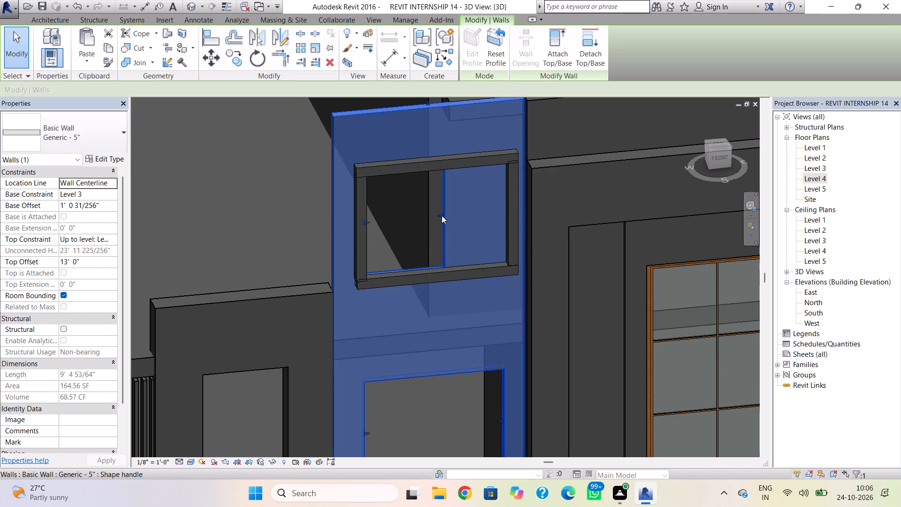
{"action": "left_click_drag", "start_coordinate": [442, 215], "coordinate": [508, 214]}
{"action": "left_click", "coordinate": [464, 226]}
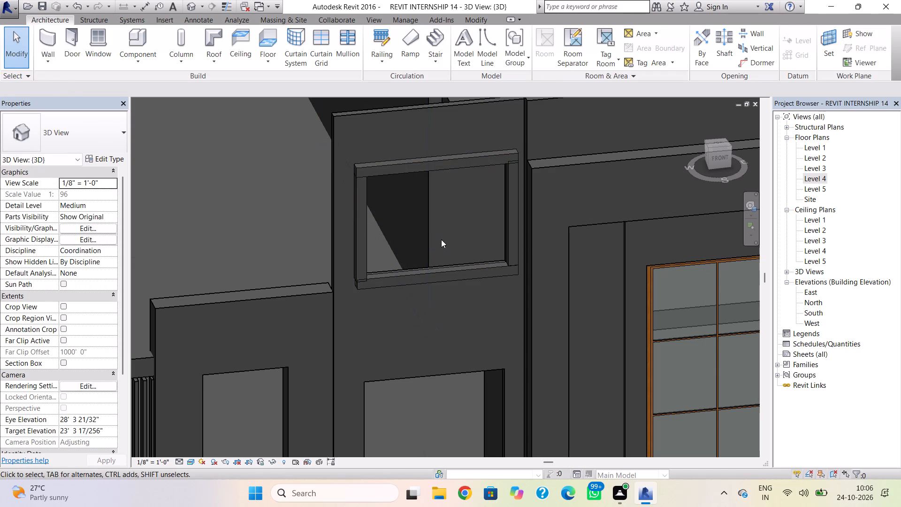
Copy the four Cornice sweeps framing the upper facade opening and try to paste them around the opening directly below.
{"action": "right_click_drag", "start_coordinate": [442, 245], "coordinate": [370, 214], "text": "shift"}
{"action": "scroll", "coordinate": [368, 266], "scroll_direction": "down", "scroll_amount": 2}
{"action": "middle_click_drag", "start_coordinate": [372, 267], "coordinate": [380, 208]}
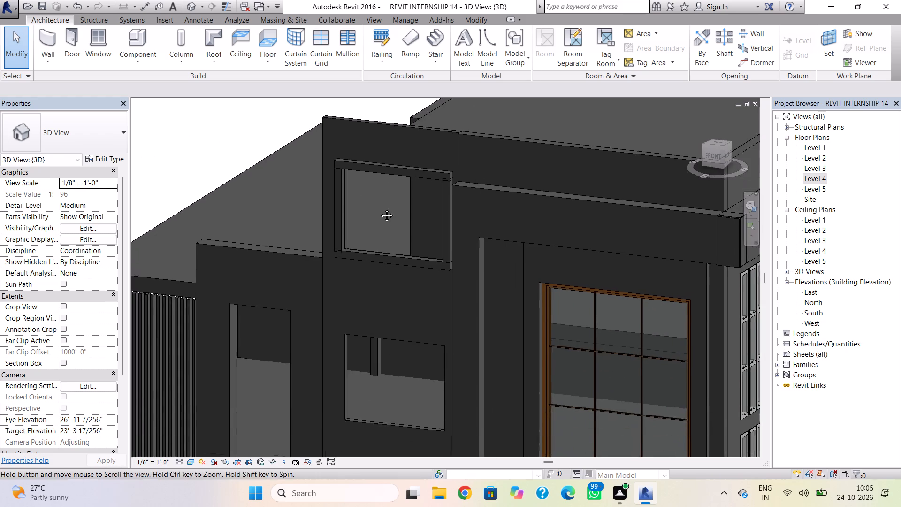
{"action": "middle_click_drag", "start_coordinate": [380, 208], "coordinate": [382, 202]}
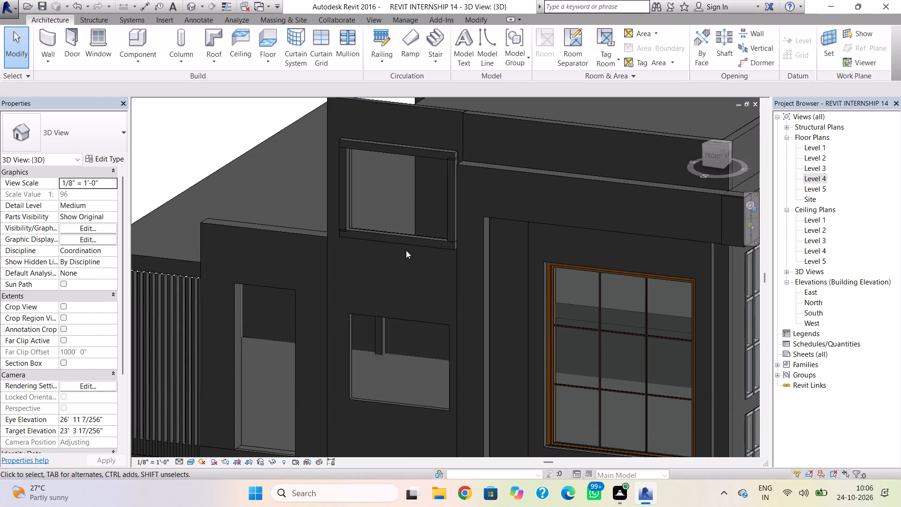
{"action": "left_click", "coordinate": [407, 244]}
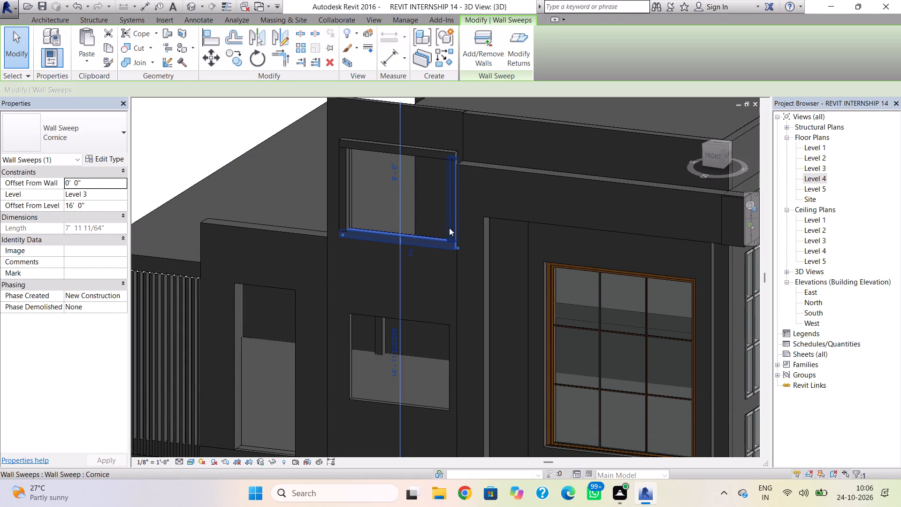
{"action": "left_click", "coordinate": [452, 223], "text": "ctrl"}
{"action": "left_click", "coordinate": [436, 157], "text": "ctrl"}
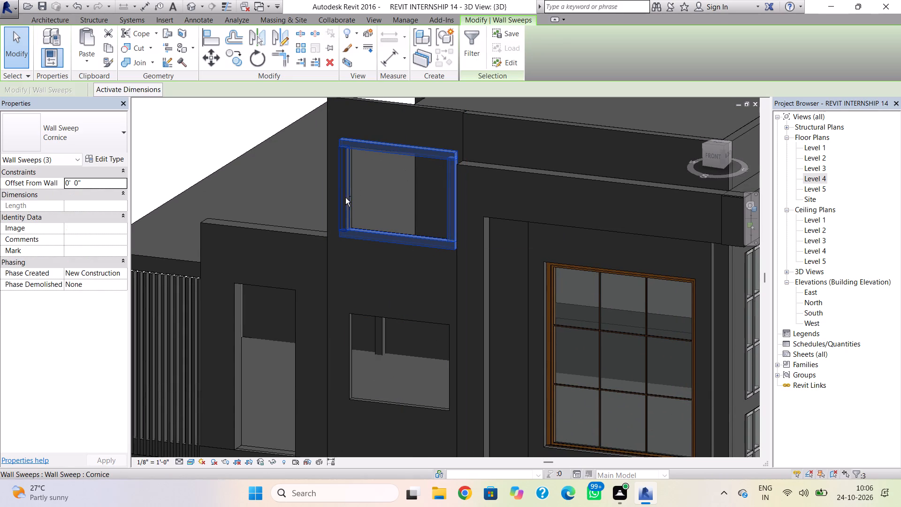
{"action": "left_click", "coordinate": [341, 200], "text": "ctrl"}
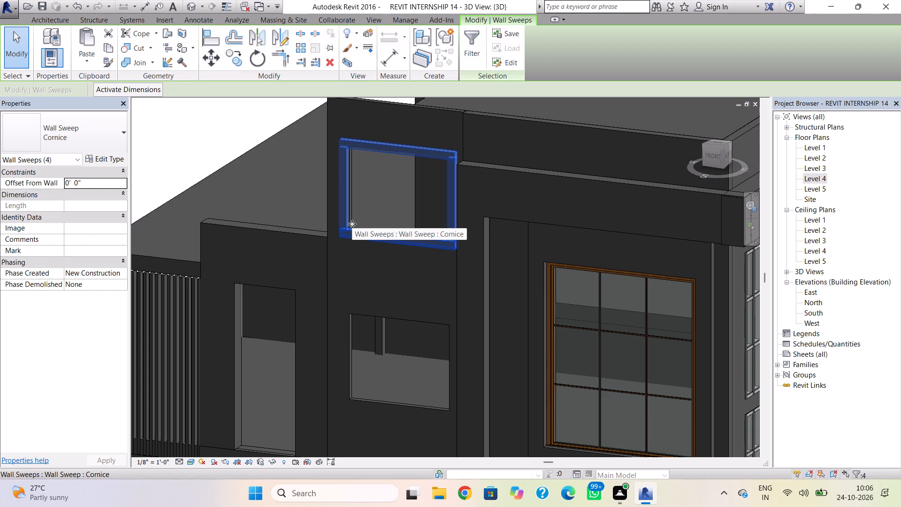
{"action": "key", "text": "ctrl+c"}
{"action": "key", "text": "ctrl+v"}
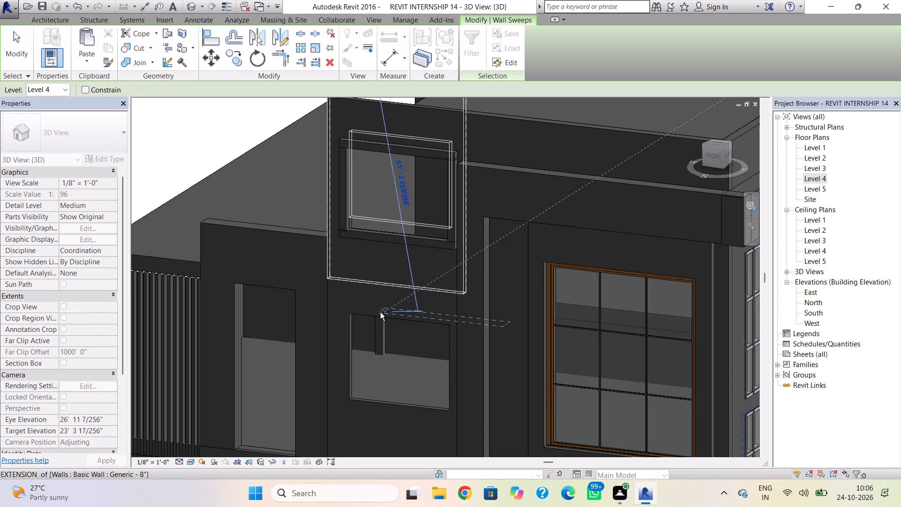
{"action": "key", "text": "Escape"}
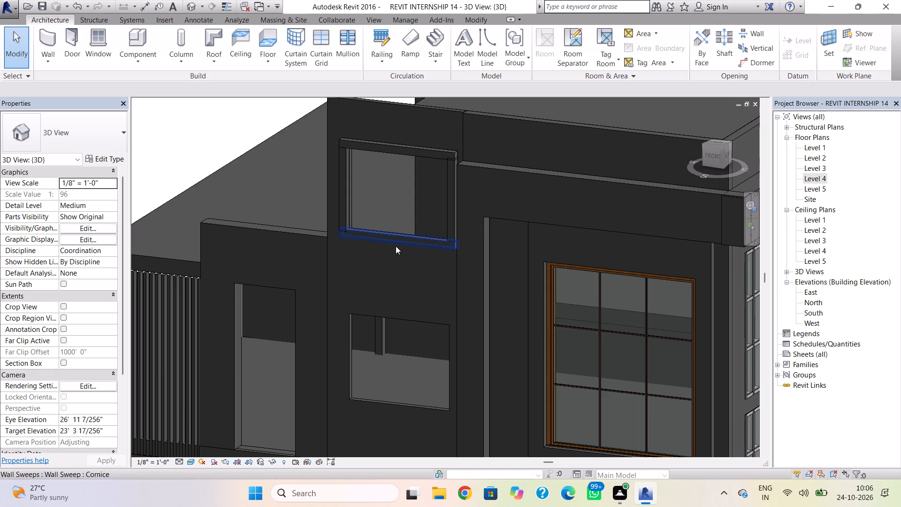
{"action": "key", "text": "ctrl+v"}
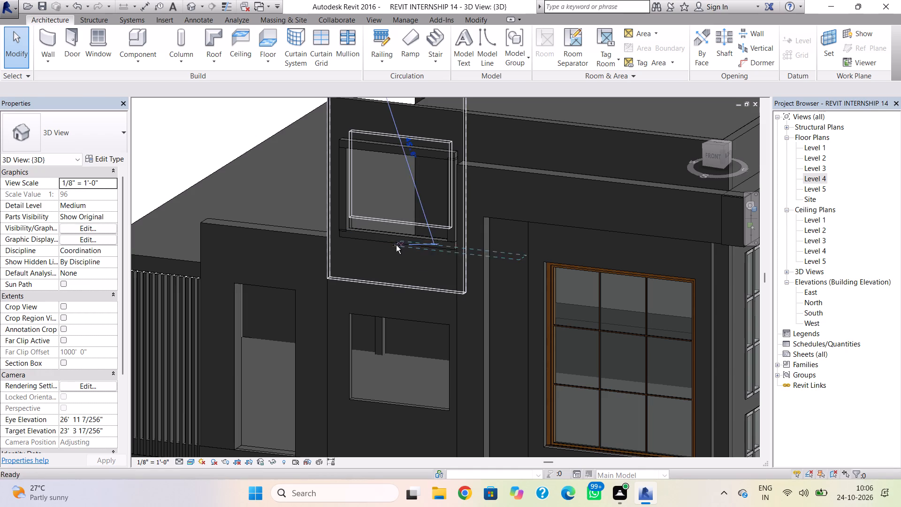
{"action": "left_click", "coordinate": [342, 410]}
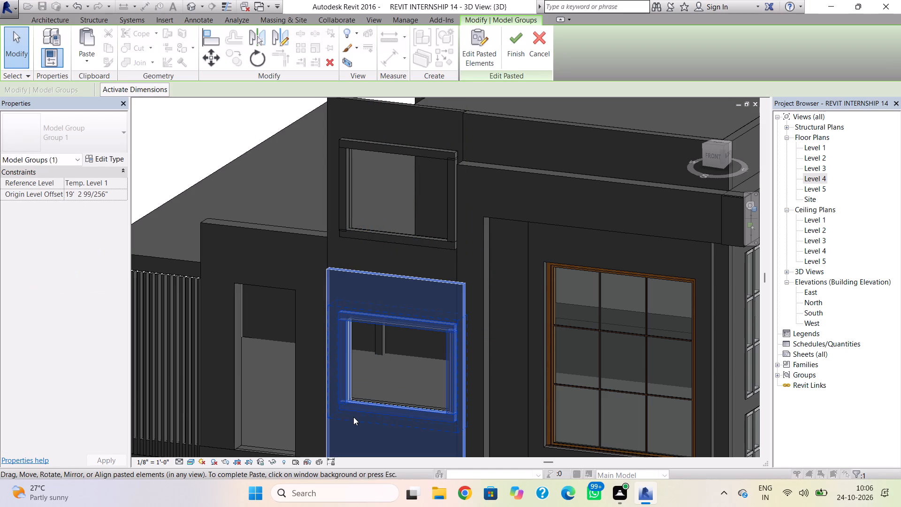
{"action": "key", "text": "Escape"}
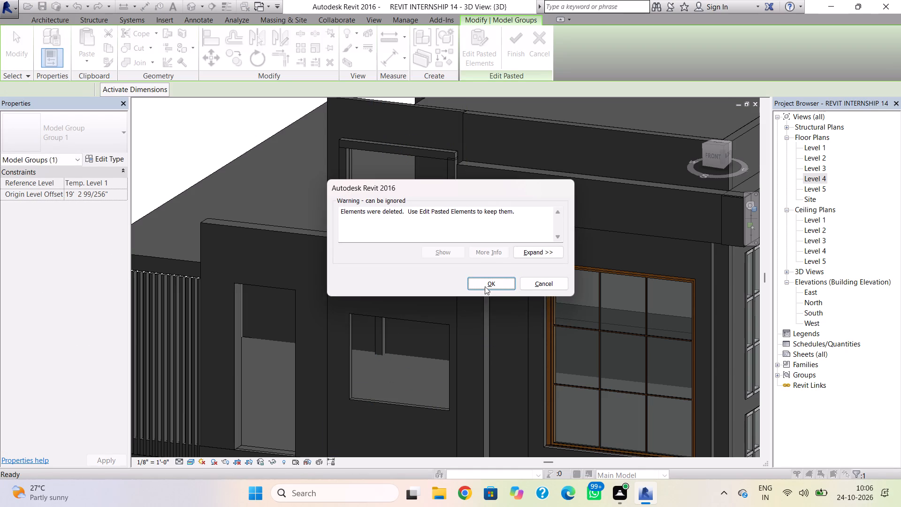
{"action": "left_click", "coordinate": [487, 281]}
Open the Level 2 floor plan.
{"action": "scroll", "coordinate": [398, 373], "scroll_direction": "down", "scroll_amount": 1}
{"action": "middle_click_drag", "start_coordinate": [398, 373], "coordinate": [429, 255]}
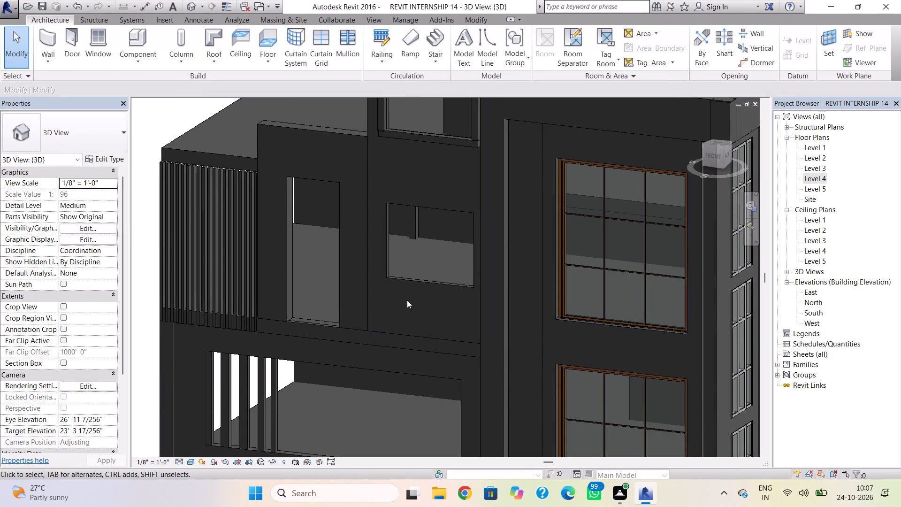
{"action": "scroll", "coordinate": [400, 315], "scroll_direction": "down", "scroll_amount": 2}
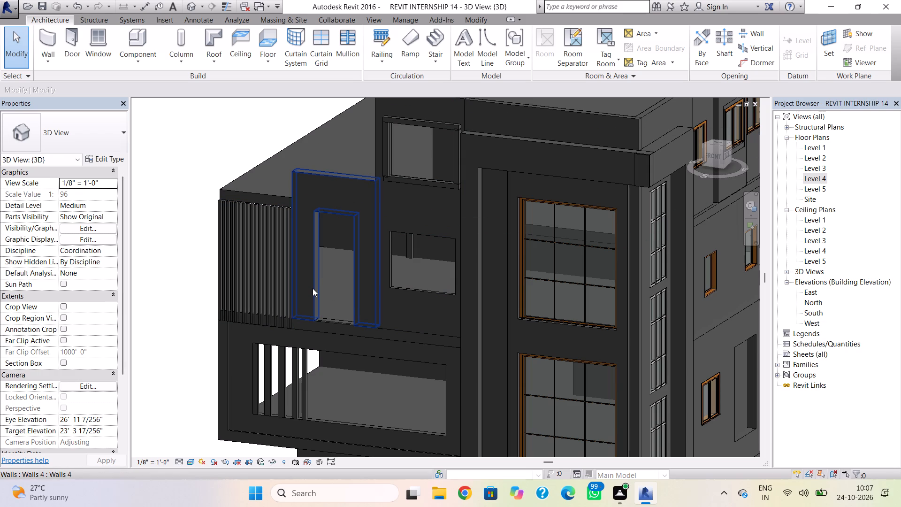
{"action": "double_click", "coordinate": [809, 158]}
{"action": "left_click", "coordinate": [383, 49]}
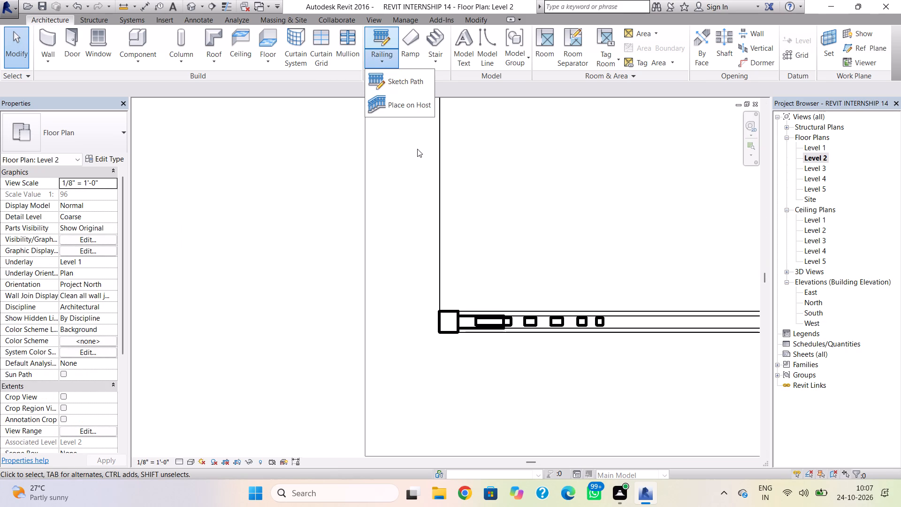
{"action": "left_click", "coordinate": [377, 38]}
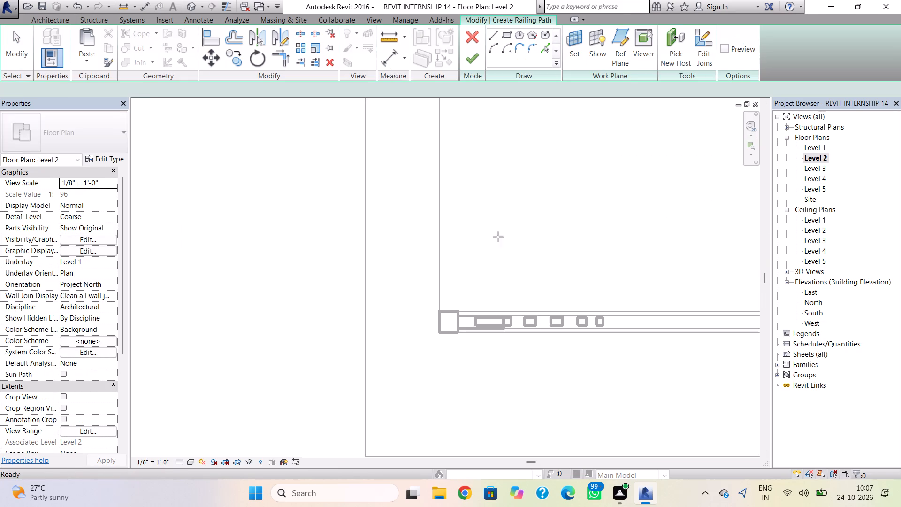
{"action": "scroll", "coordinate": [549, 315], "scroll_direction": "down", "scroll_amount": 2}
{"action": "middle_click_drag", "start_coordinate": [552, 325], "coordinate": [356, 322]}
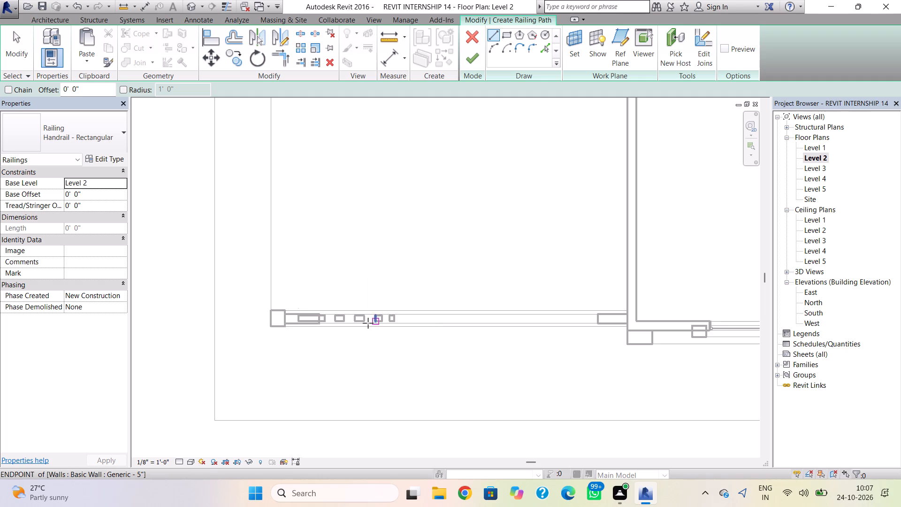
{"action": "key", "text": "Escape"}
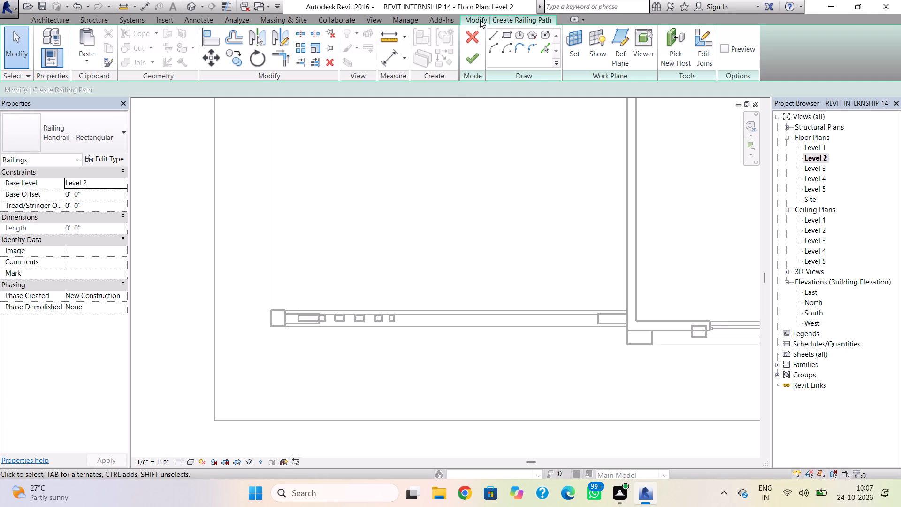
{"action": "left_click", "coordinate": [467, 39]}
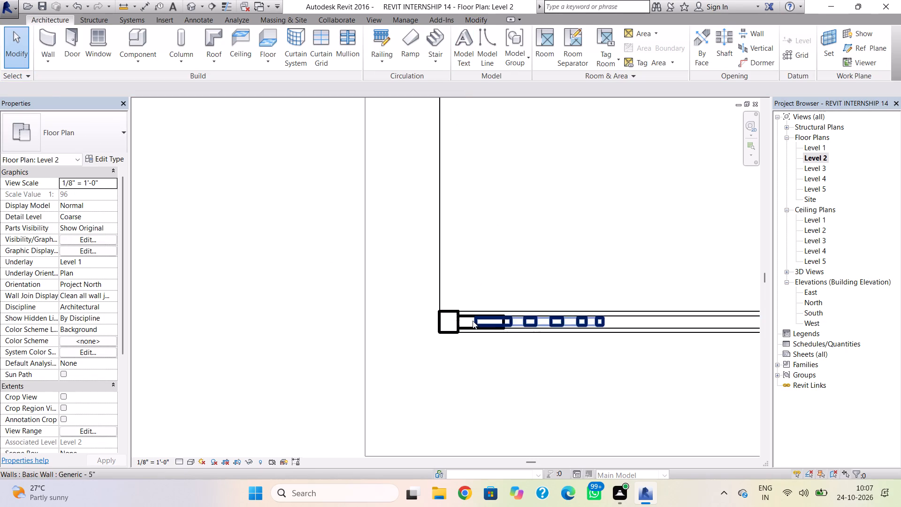
Nudge the slatted Generic - 5" wall on the Level 2 balcony front two increments outward, toward the facade's outer edge.
{"action": "left_click", "coordinate": [473, 321]}
{"action": "key", "text": "Down"}
{"action": "key", "text": "Down"}
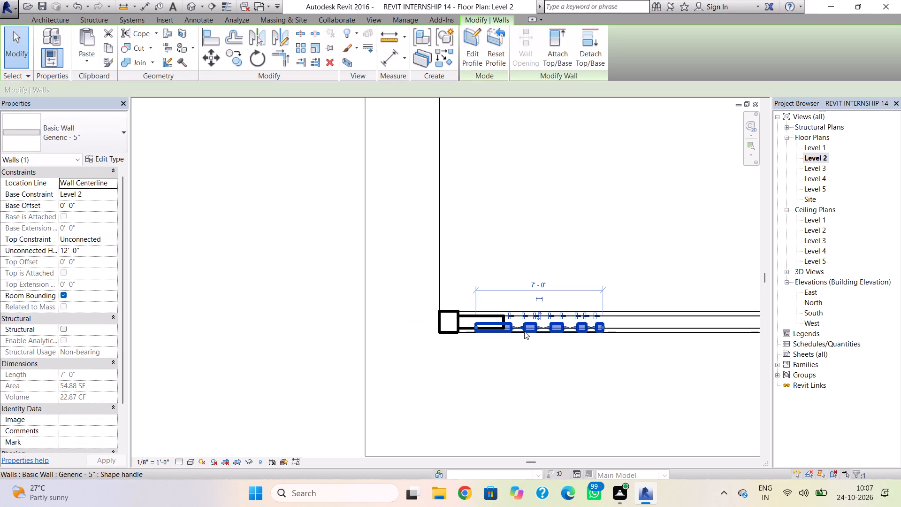
{"action": "scroll", "coordinate": [532, 330], "scroll_direction": "up", "scroll_amount": 2}
{"action": "left_click", "coordinate": [507, 224]}
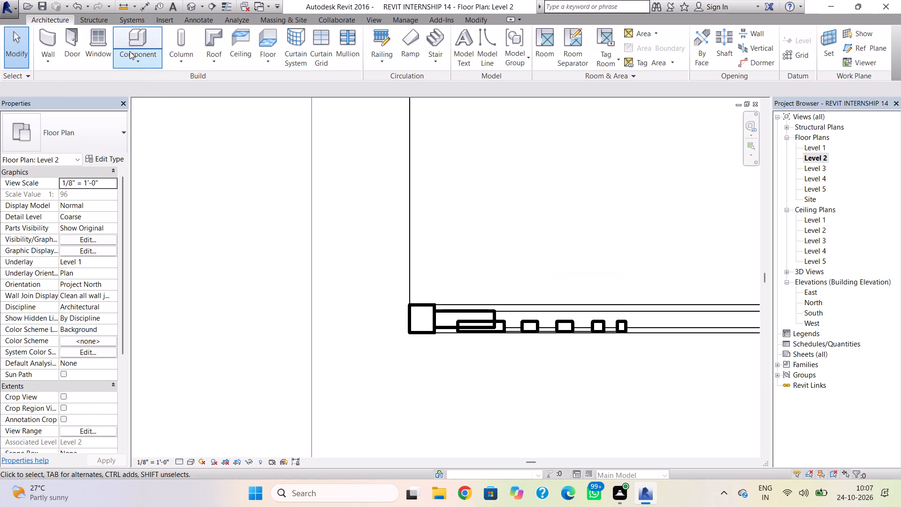
Create a Handrail - Rectangular railing on Level 2, about 22'-10" long, from the balcony's corner column to the short wall at the opposite end.
{"action": "left_click", "coordinate": [373, 29]}
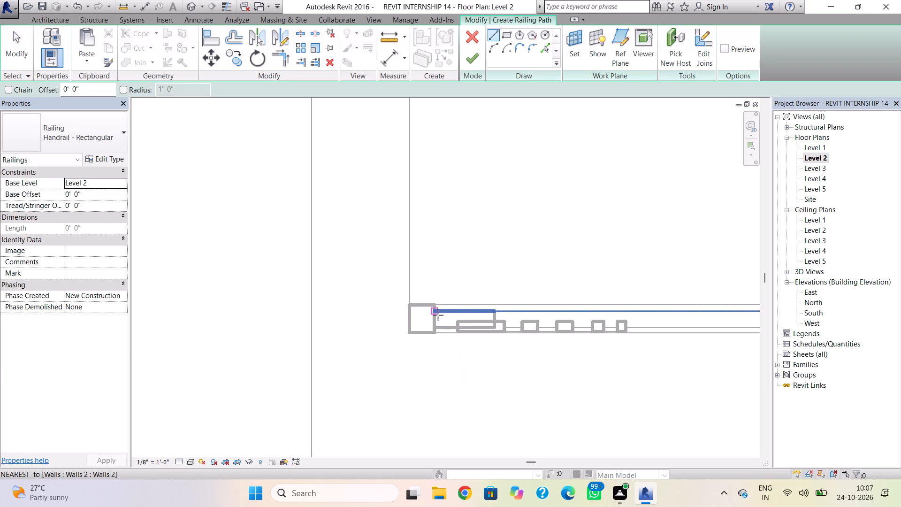
{"action": "left_click", "coordinate": [435, 319]}
{"action": "scroll", "coordinate": [659, 316], "scroll_direction": "down", "scroll_amount": 2}
{"action": "middle_click_drag", "start_coordinate": [659, 316], "coordinate": [580, 316]}
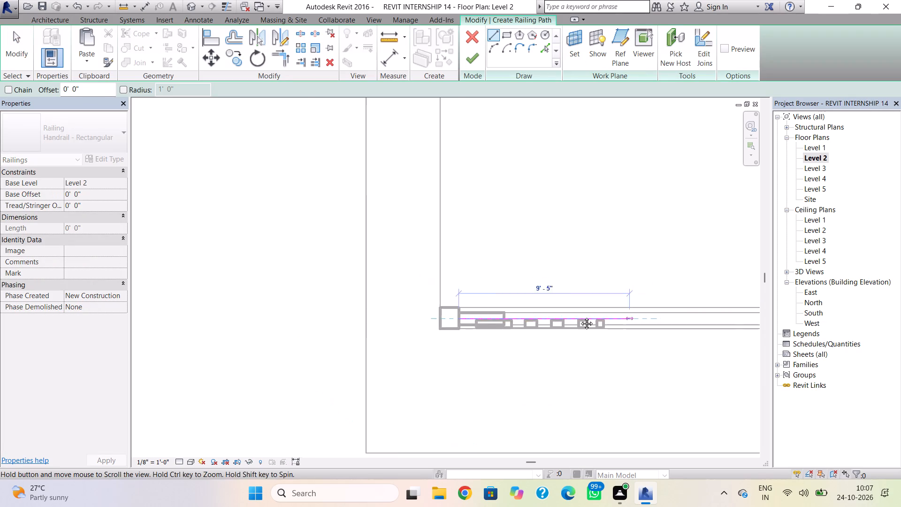
{"action": "middle_click_drag", "start_coordinate": [580, 316], "coordinate": [316, 298]}
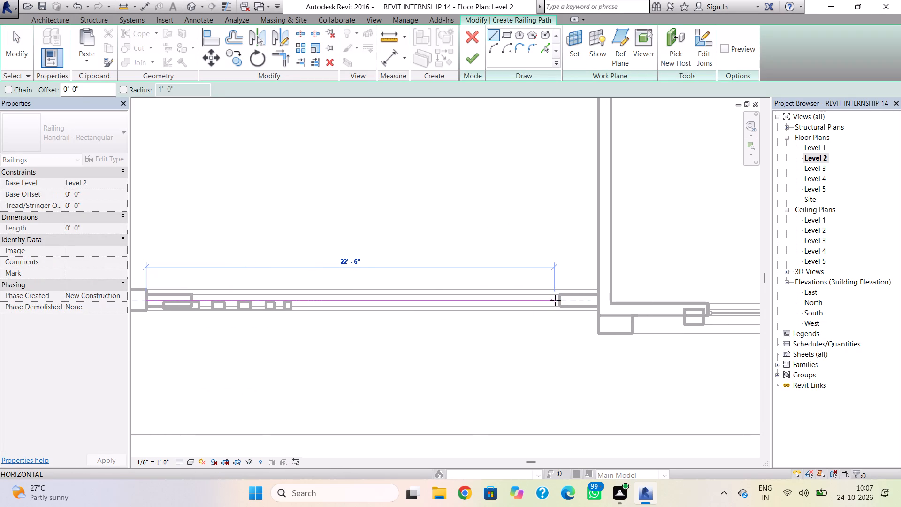
{"action": "left_click", "coordinate": [557, 300]}
{"action": "key", "text": "Escape"}
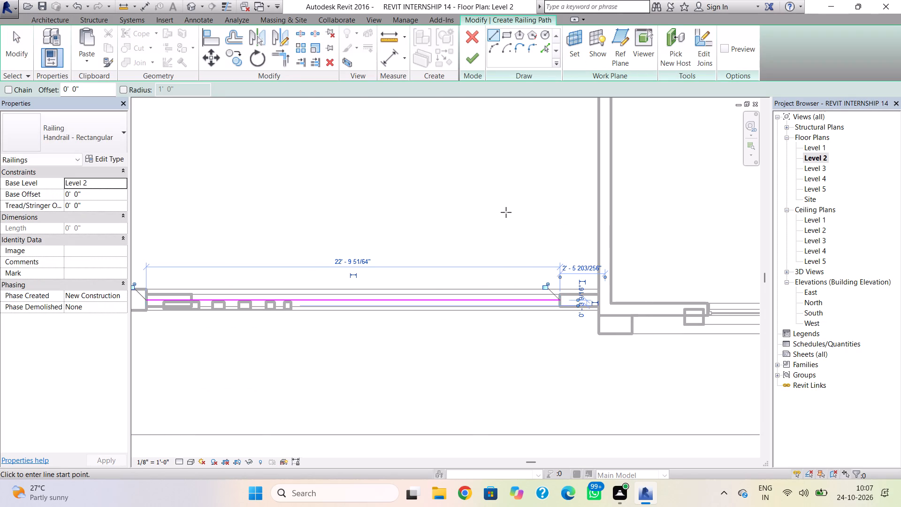
{"action": "left_click", "coordinate": [470, 57]}
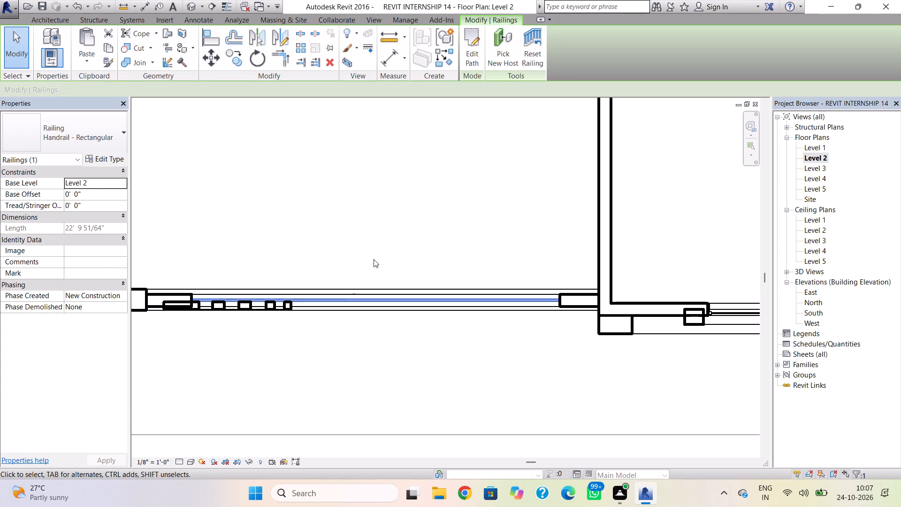
{"action": "middle_click_drag", "start_coordinate": [374, 262], "coordinate": [500, 279]}
{"action": "scroll", "coordinate": [384, 267], "scroll_direction": "down", "scroll_amount": 2}
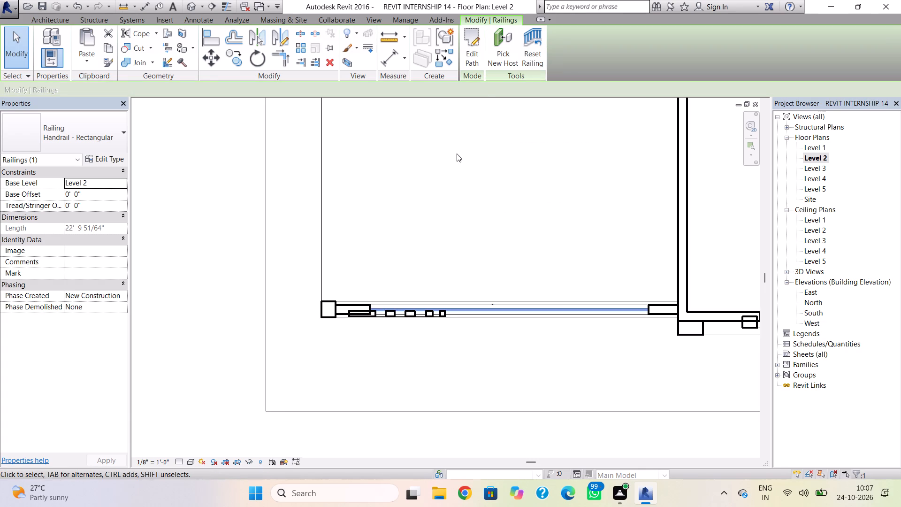
Create a second Handrail - Rectangular railing on Level 2, about 23'-11" long, along the balcony's open side edge from the corner column to the building wall.
{"action": "left_click", "coordinate": [59, 18]}
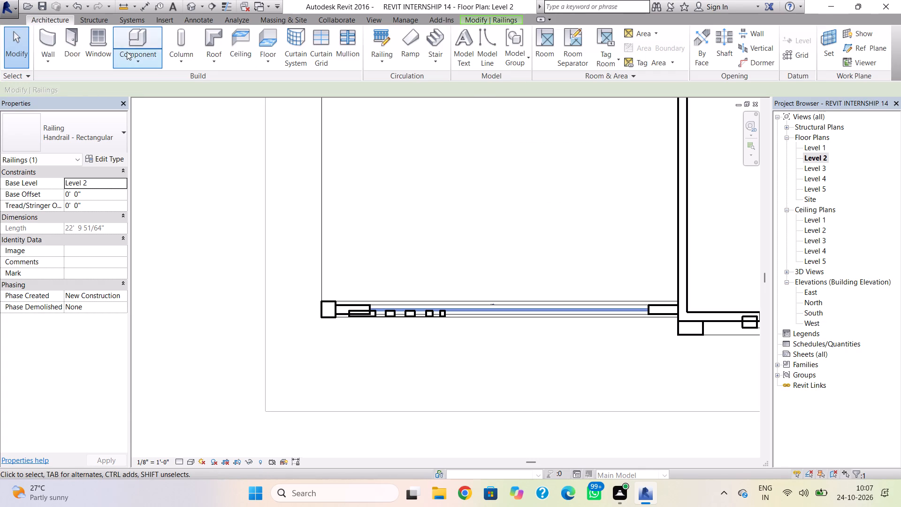
{"action": "left_click", "coordinate": [378, 37]}
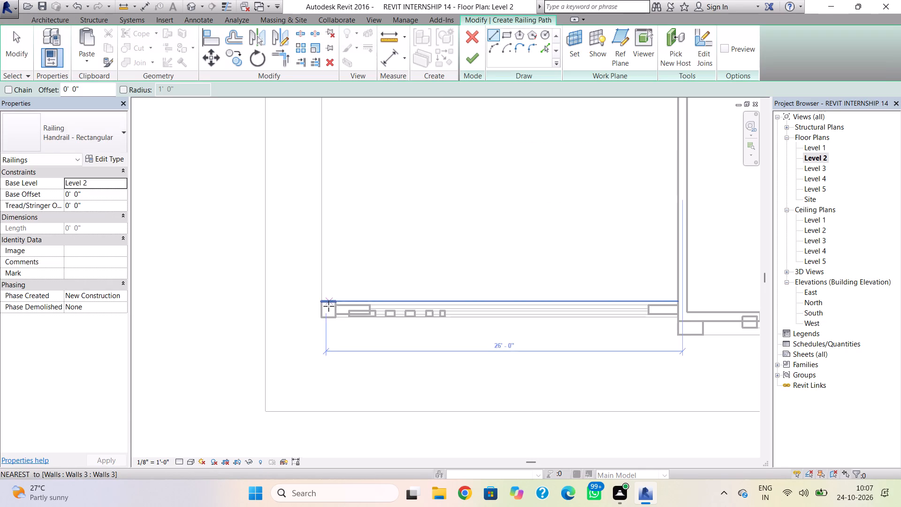
{"action": "scroll", "coordinate": [322, 303], "scroll_direction": "up", "scroll_amount": 3}
{"action": "left_click", "coordinate": [321, 299]}
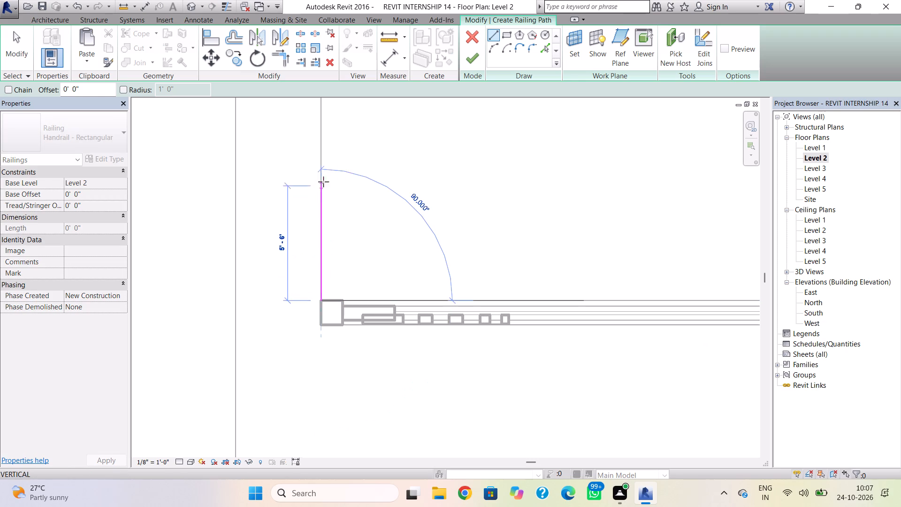
{"action": "middle_click_drag", "start_coordinate": [322, 192], "coordinate": [282, 393]}
{"action": "scroll", "coordinate": [284, 376], "scroll_direction": "down", "scroll_amount": 3}
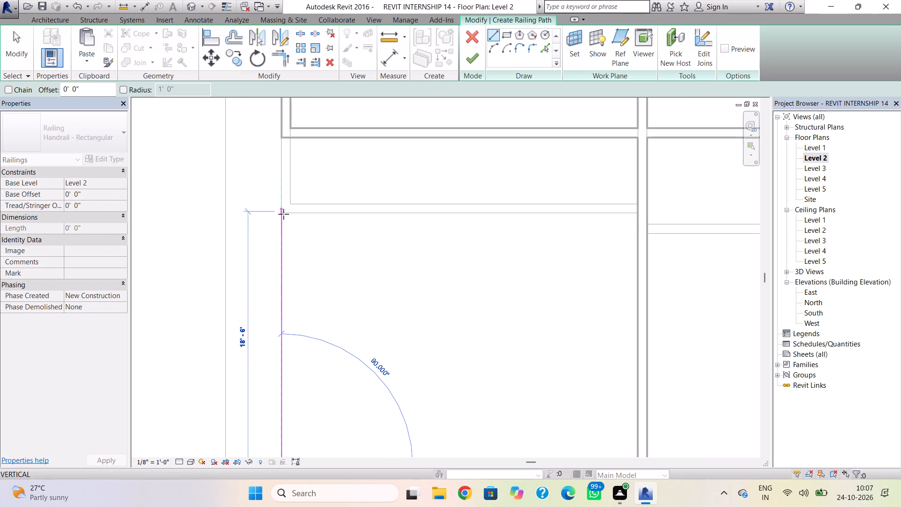
{"action": "left_click", "coordinate": [283, 214]}
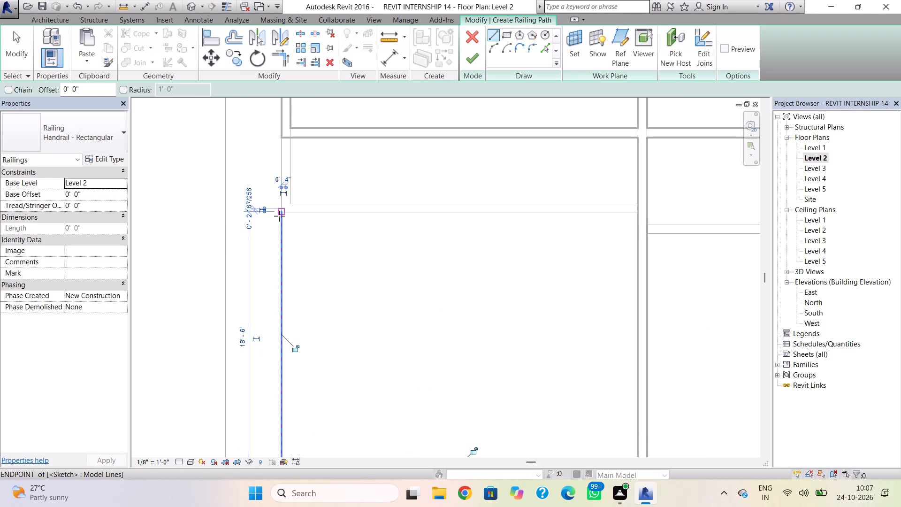
{"action": "left_click", "coordinate": [279, 216]}
{"action": "left_click", "coordinate": [285, 141]}
{"action": "key", "text": "Escape"}
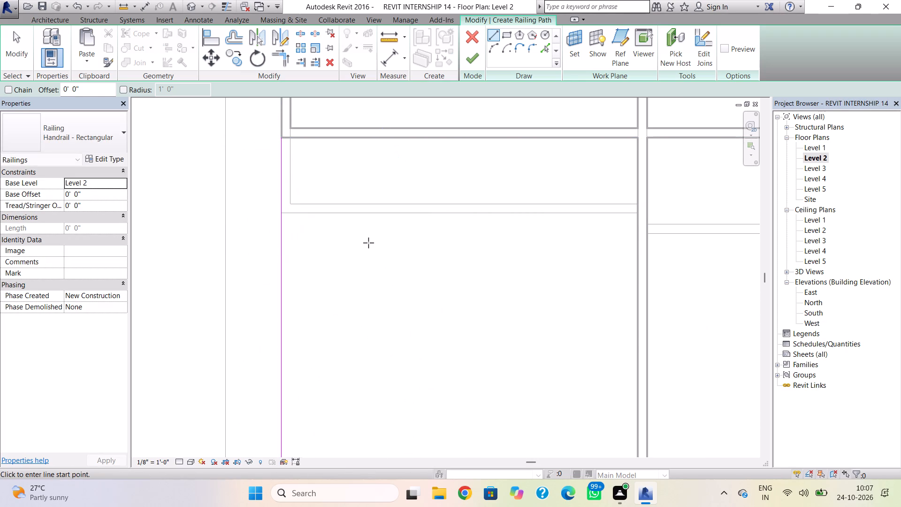
{"action": "left_click", "coordinate": [474, 60]}
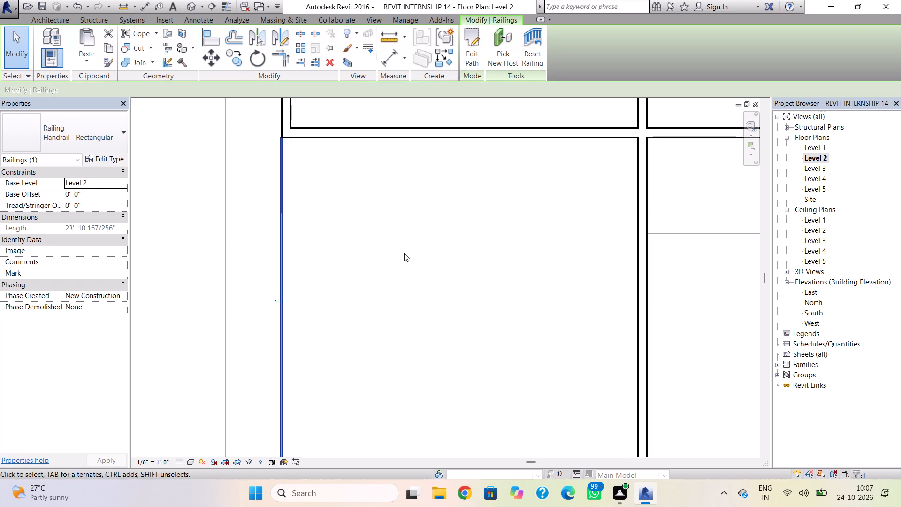
Inspect both Level 2 balcony railings in the 3D view, from the facade and from behind at the corner column.
{"action": "scroll", "coordinate": [441, 277], "scroll_direction": "down", "scroll_amount": 3}
{"action": "middle_click_drag", "start_coordinate": [439, 286], "coordinate": [436, 271]}
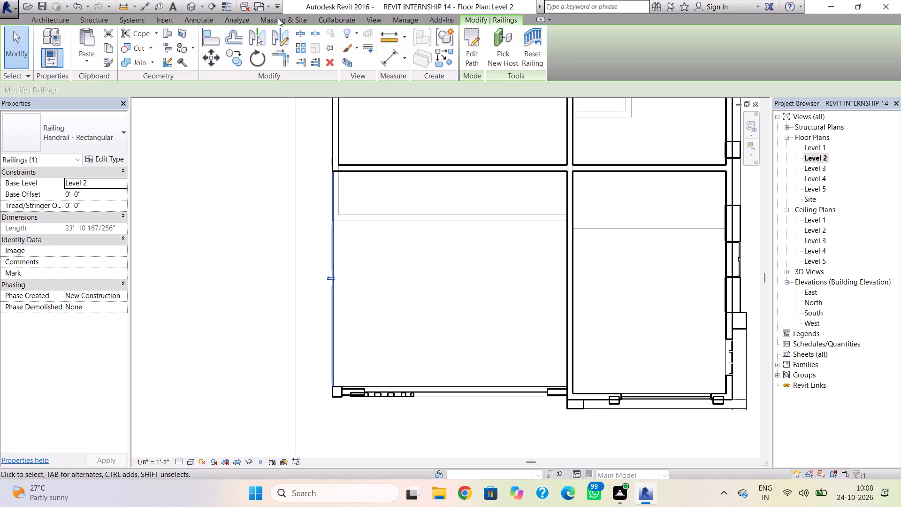
{"action": "left_click", "coordinate": [194, 6]}
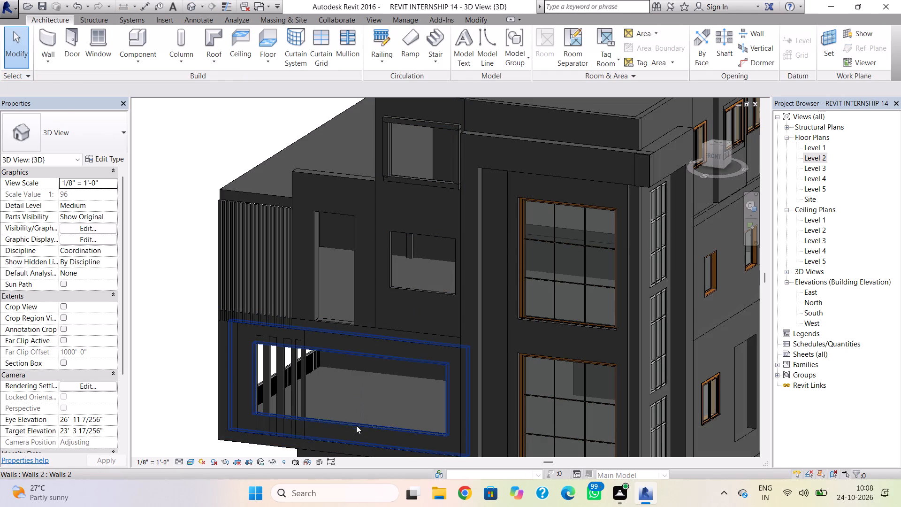
{"action": "key", "text": "Escape"}
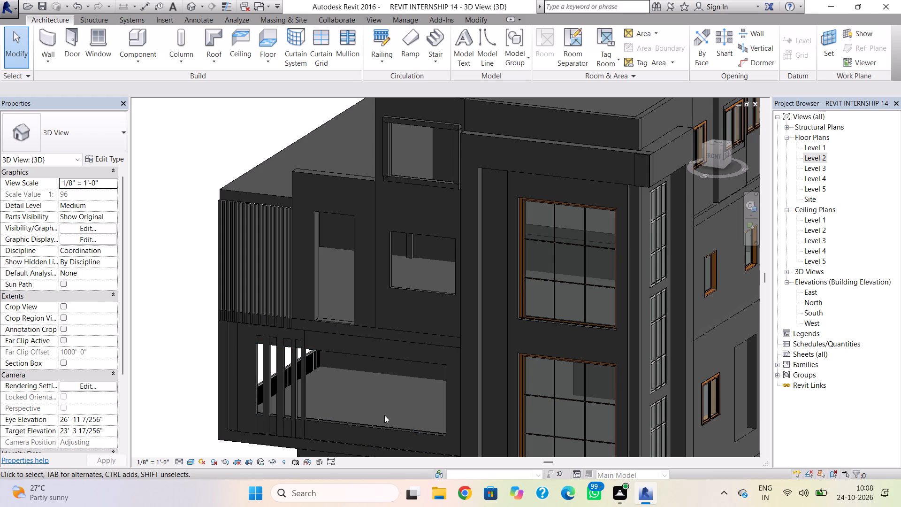
{"action": "left_click", "coordinate": [313, 360]}
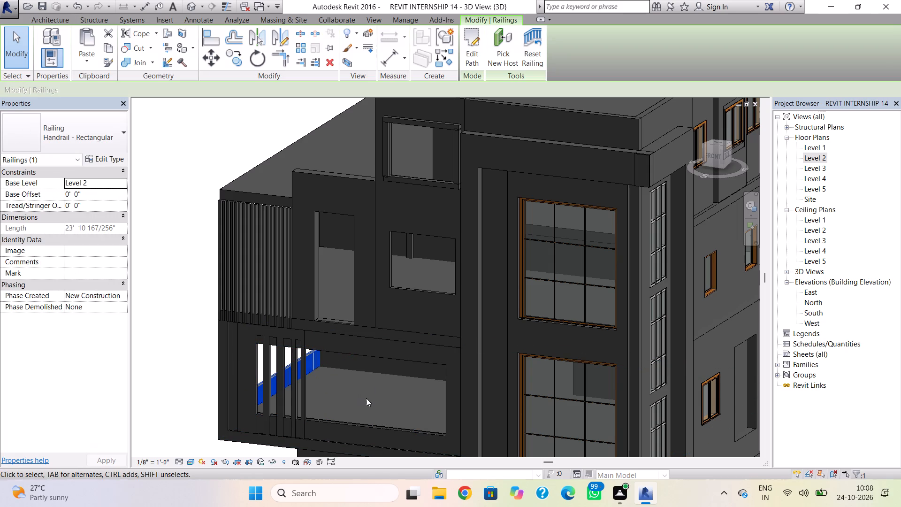
{"action": "right_click_drag", "start_coordinate": [389, 408], "coordinate": [63, 357], "text": "shift"}
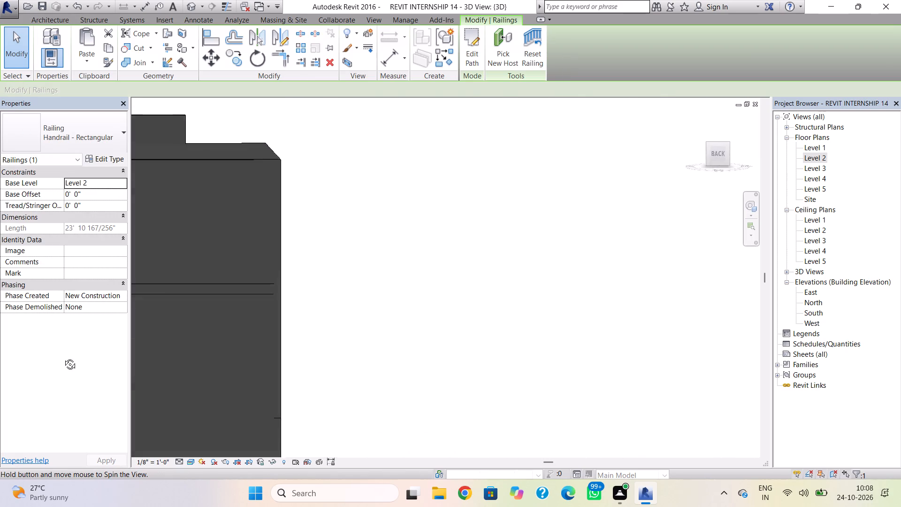
{"action": "right_click_drag", "start_coordinate": [63, 357], "coordinate": [24, 416], "text": "shift"}
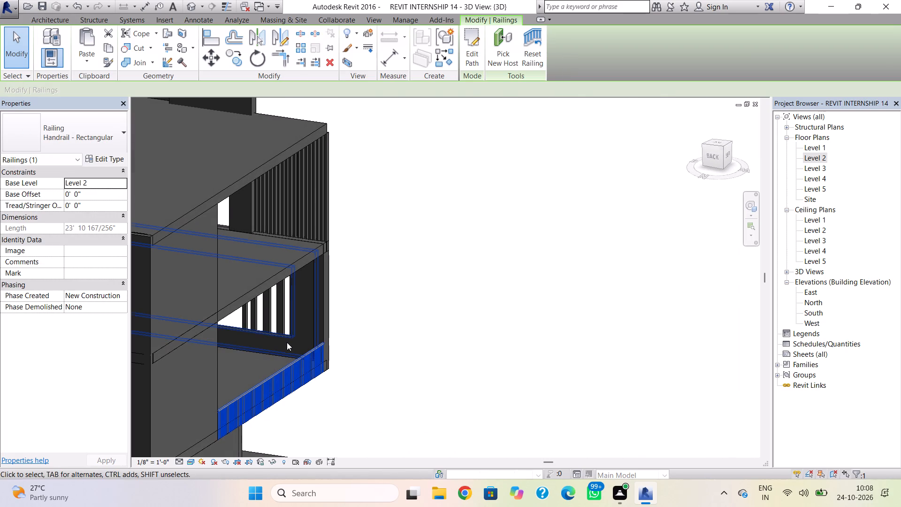
{"action": "left_click", "coordinate": [287, 342]}
{"action": "key", "text": "Escape"}
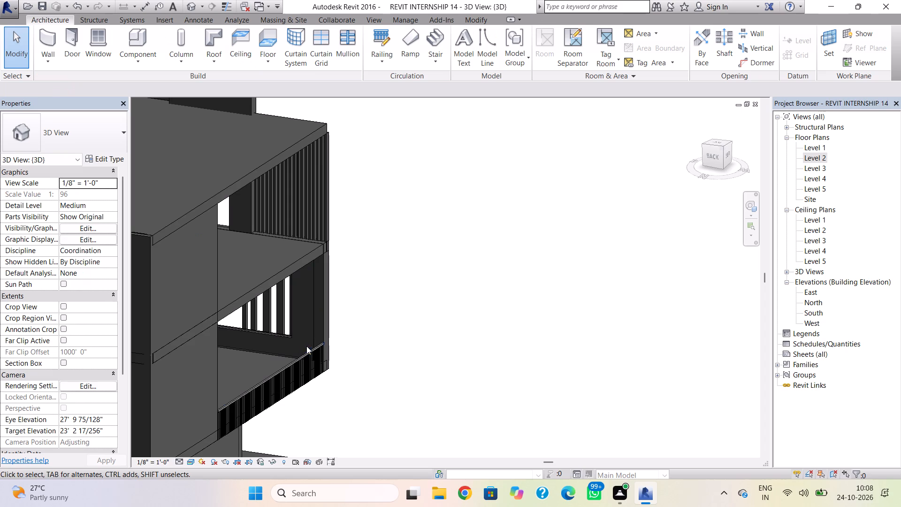
{"action": "scroll", "coordinate": [285, 337], "scroll_direction": "up", "scroll_amount": 4}
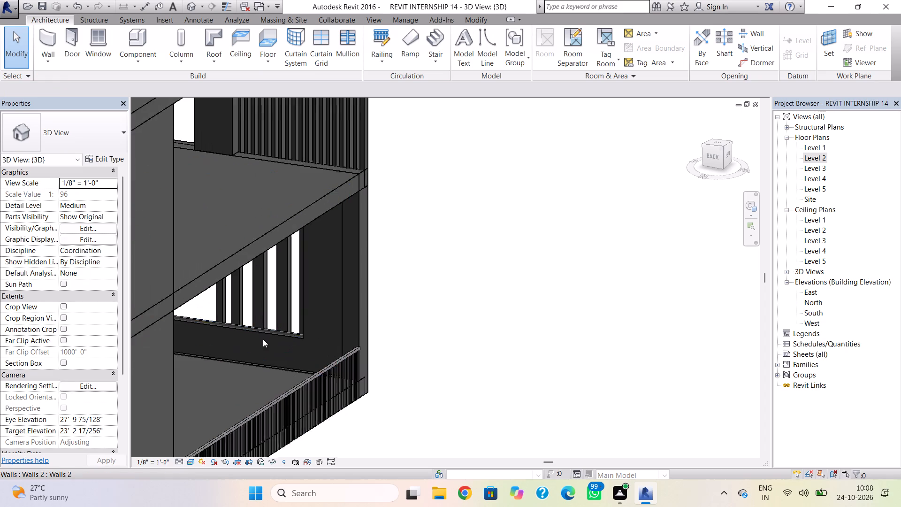
{"action": "scroll", "coordinate": [263, 339], "scroll_direction": "up", "scroll_amount": 3}
{"action": "left_click", "coordinate": [373, 380]}
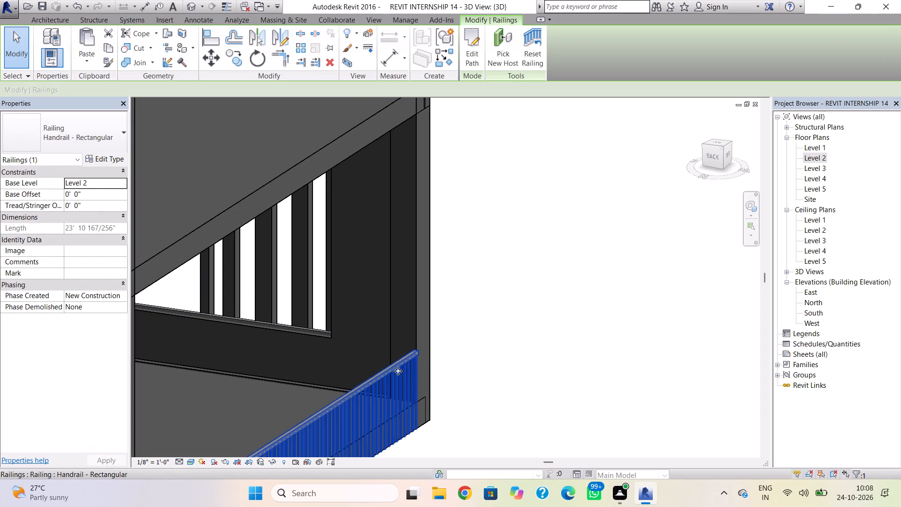
{"action": "left_click", "coordinate": [214, 316]}
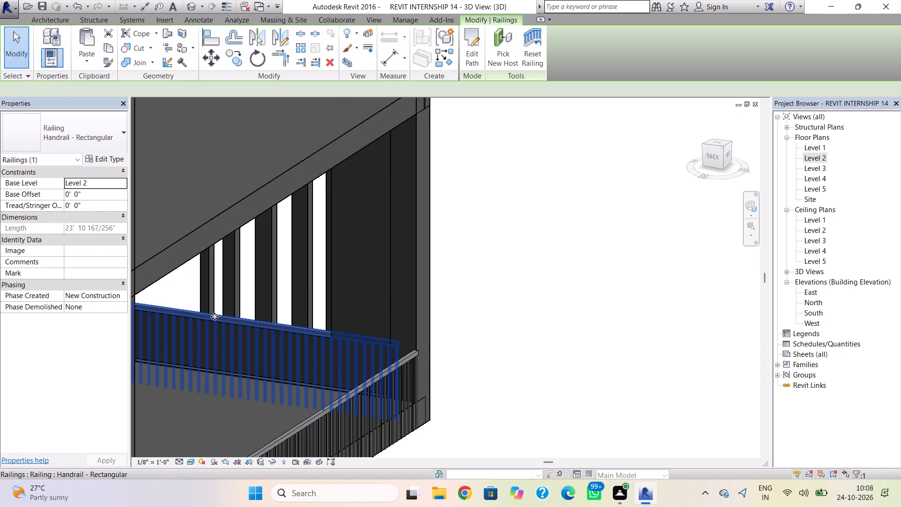
{"action": "left_click", "coordinate": [383, 378]}
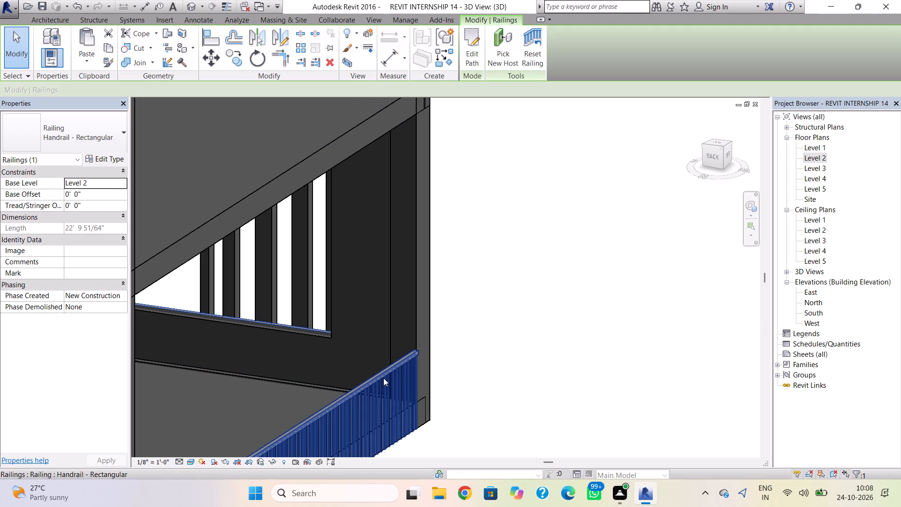
In the Level 2 floor plan, nudge the front balcony railing three increments inward, away from the slatted facade wall.
{"action": "double_click", "coordinate": [821, 158]}
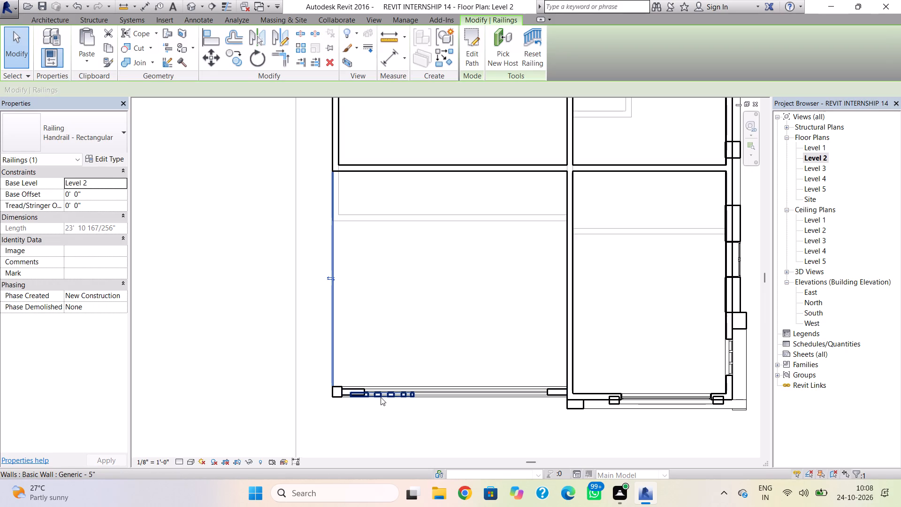
{"action": "left_click", "coordinate": [466, 390]}
{"action": "key", "text": "Up"}
{"action": "key", "text": "Up"}
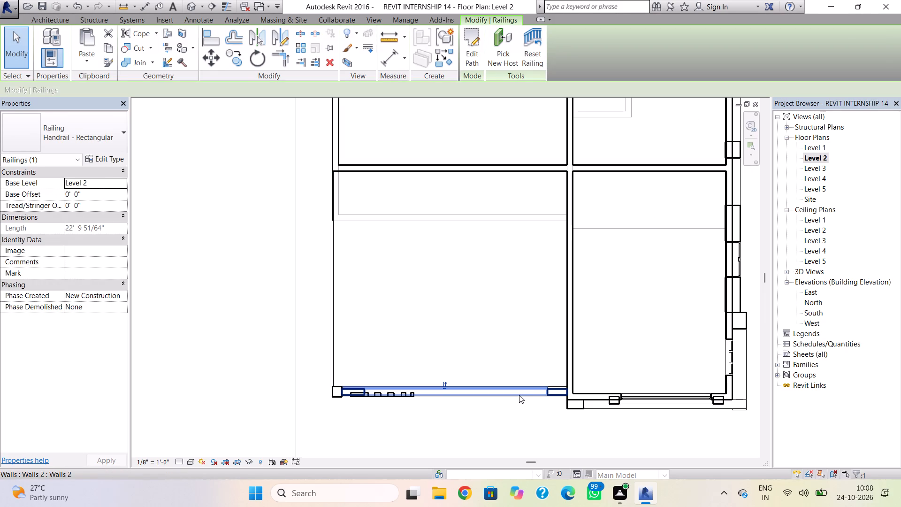
{"action": "key", "text": "Up"}
{"action": "left_click", "coordinate": [519, 387]}
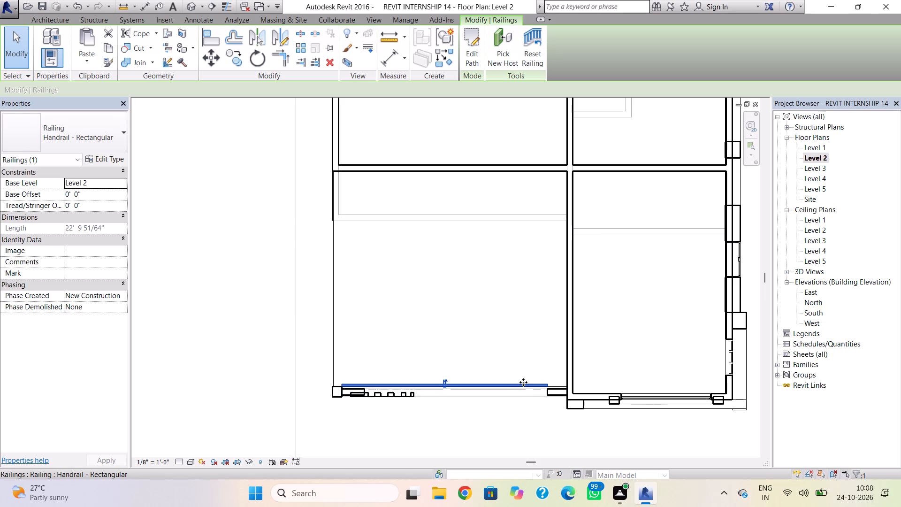
In the 3D view, change both Level 2 balcony railings to the Glass Panel - Bottom Fill type.
{"action": "left_click", "coordinate": [190, 11]}
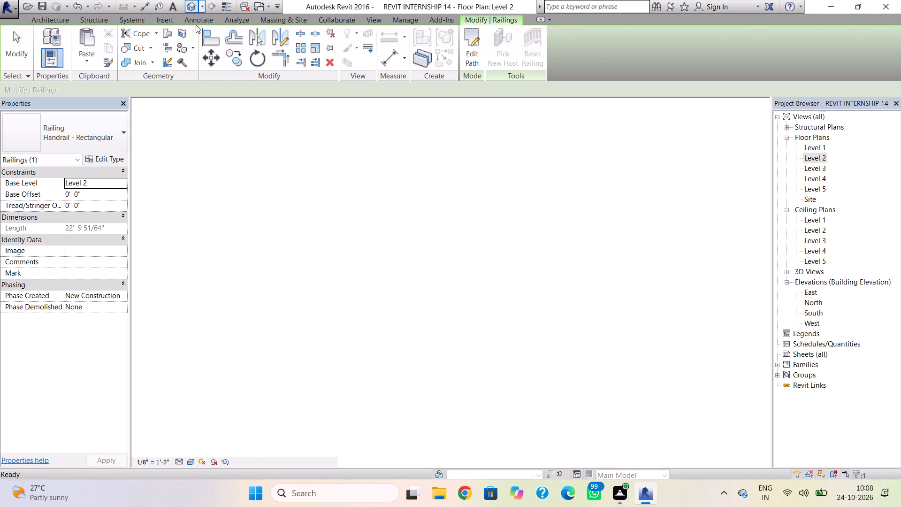
{"action": "left_click", "coordinate": [336, 343]}
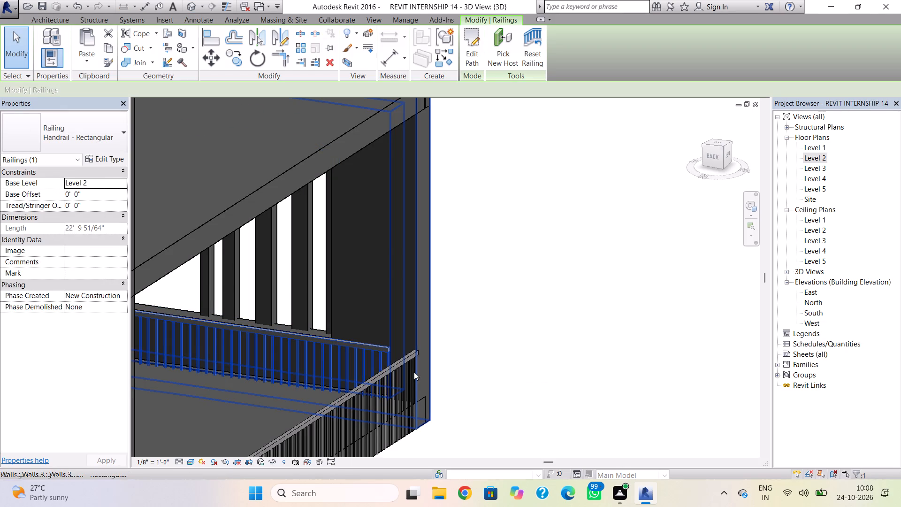
{"action": "right_click_drag", "start_coordinate": [382, 371], "coordinate": [356, 371], "text": "shift"}
{"action": "left_click", "coordinate": [321, 393]}
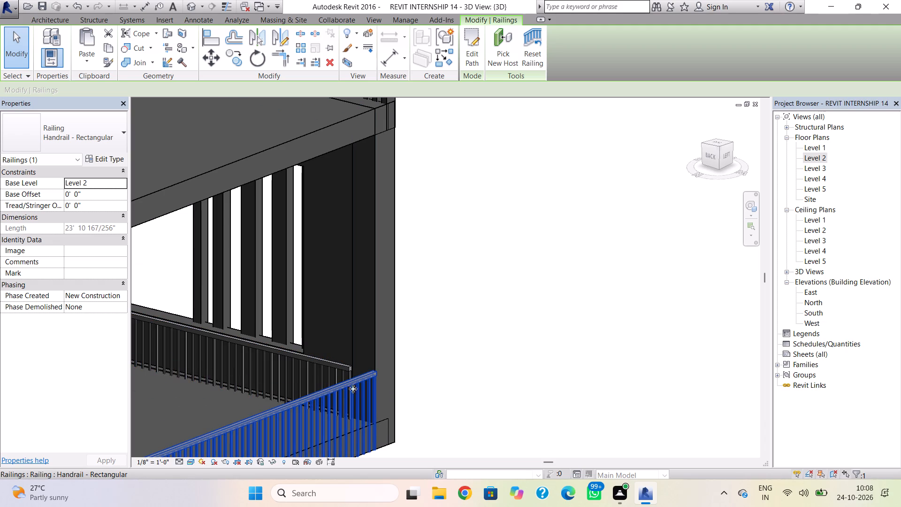
{"action": "key", "text": "Escape"}
{"action": "left_click", "coordinate": [344, 372]}
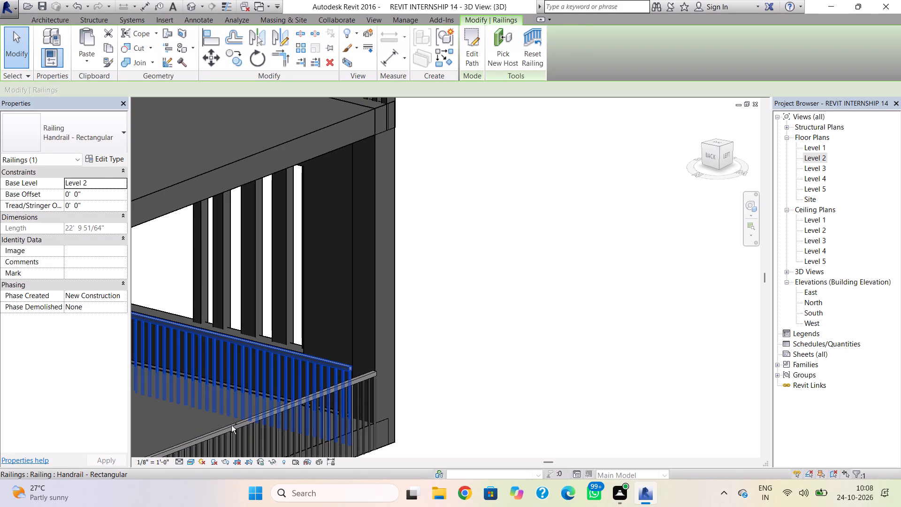
{"action": "left_click", "coordinate": [221, 429], "text": "ctrl"}
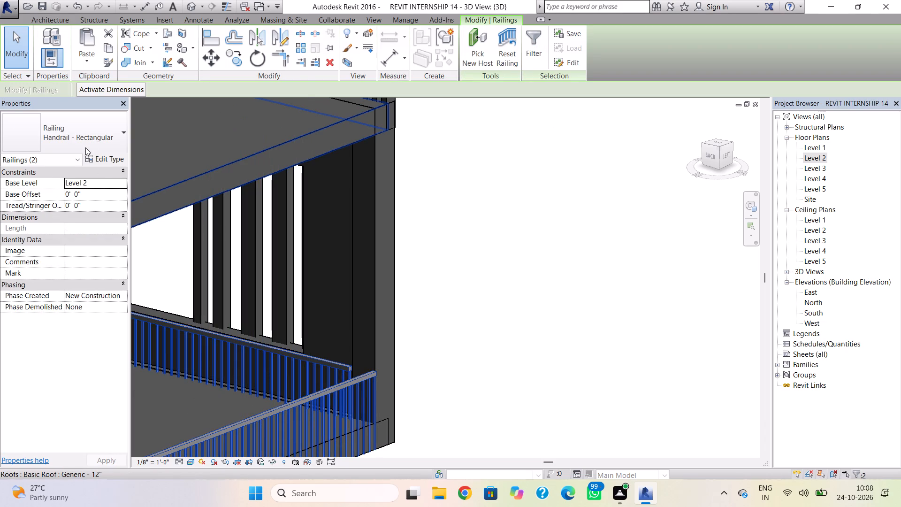
{"action": "left_click", "coordinate": [84, 137]}
{"action": "left_click", "coordinate": [66, 185]}
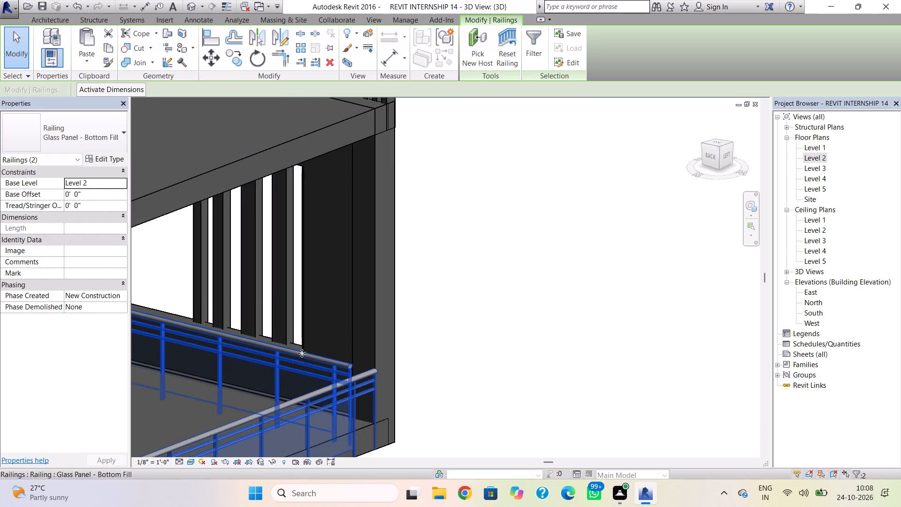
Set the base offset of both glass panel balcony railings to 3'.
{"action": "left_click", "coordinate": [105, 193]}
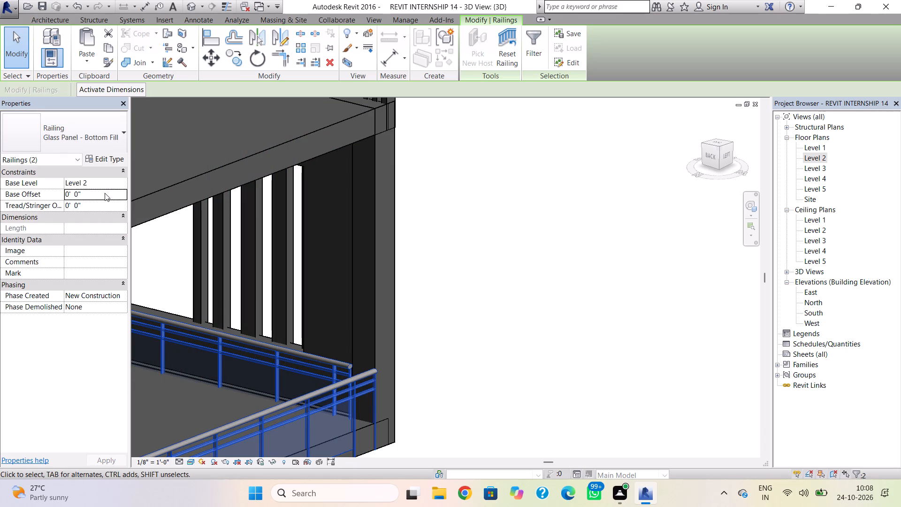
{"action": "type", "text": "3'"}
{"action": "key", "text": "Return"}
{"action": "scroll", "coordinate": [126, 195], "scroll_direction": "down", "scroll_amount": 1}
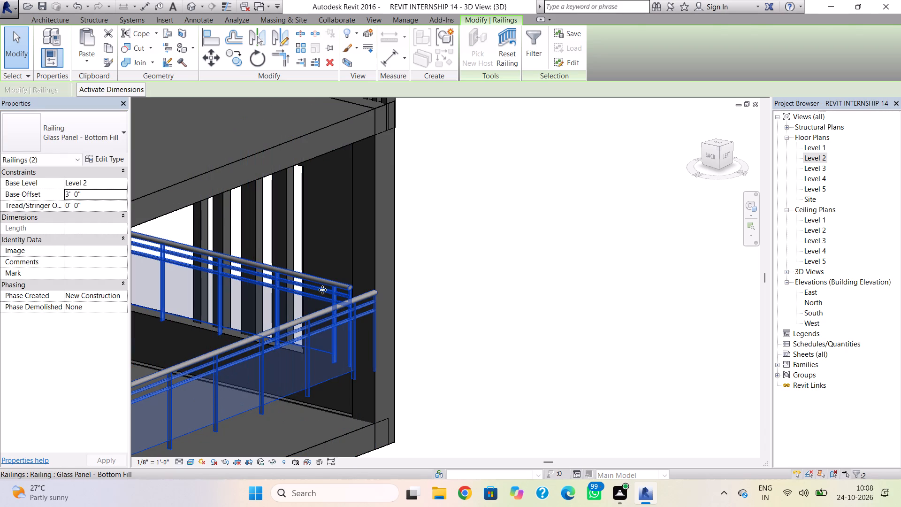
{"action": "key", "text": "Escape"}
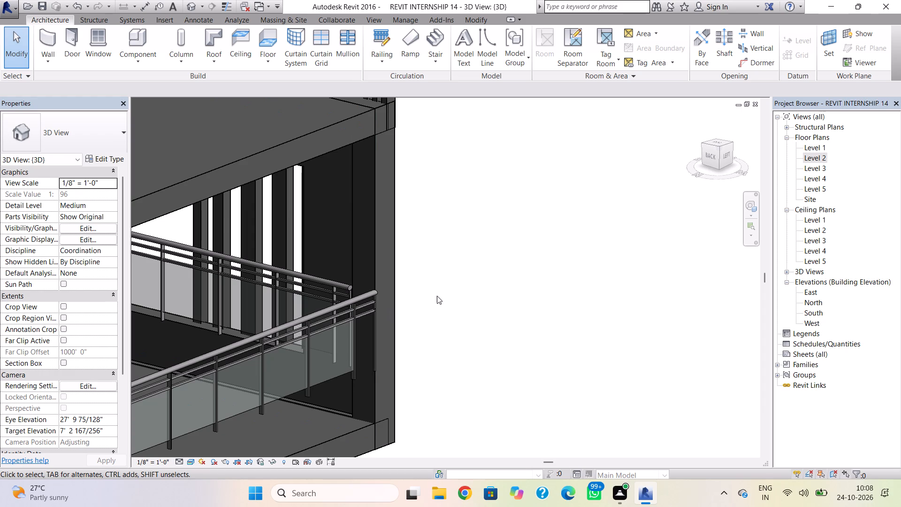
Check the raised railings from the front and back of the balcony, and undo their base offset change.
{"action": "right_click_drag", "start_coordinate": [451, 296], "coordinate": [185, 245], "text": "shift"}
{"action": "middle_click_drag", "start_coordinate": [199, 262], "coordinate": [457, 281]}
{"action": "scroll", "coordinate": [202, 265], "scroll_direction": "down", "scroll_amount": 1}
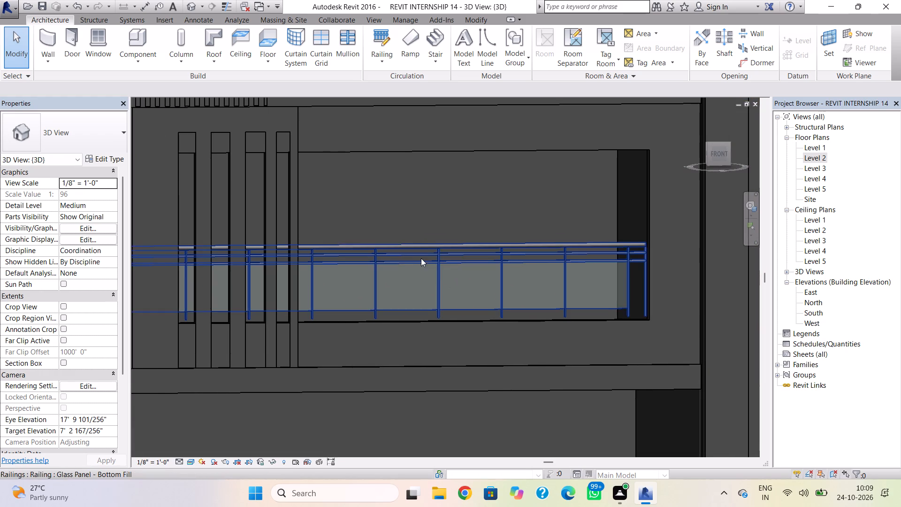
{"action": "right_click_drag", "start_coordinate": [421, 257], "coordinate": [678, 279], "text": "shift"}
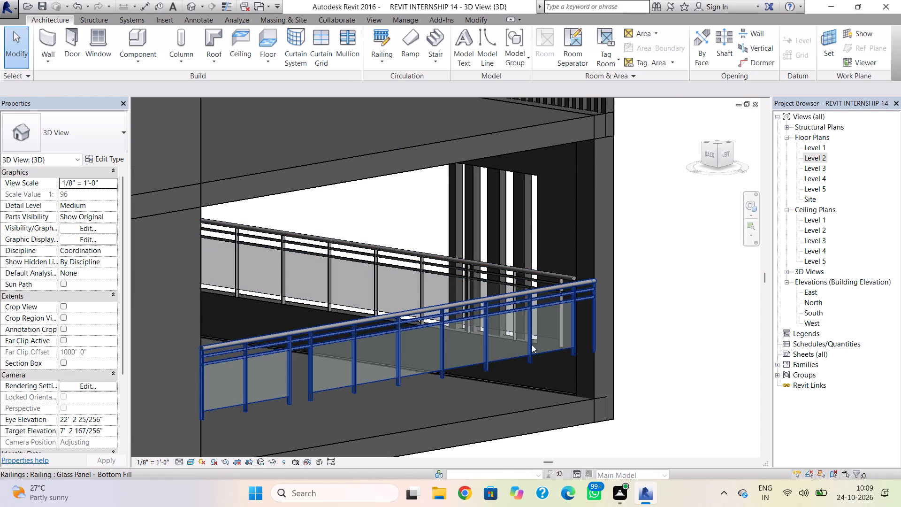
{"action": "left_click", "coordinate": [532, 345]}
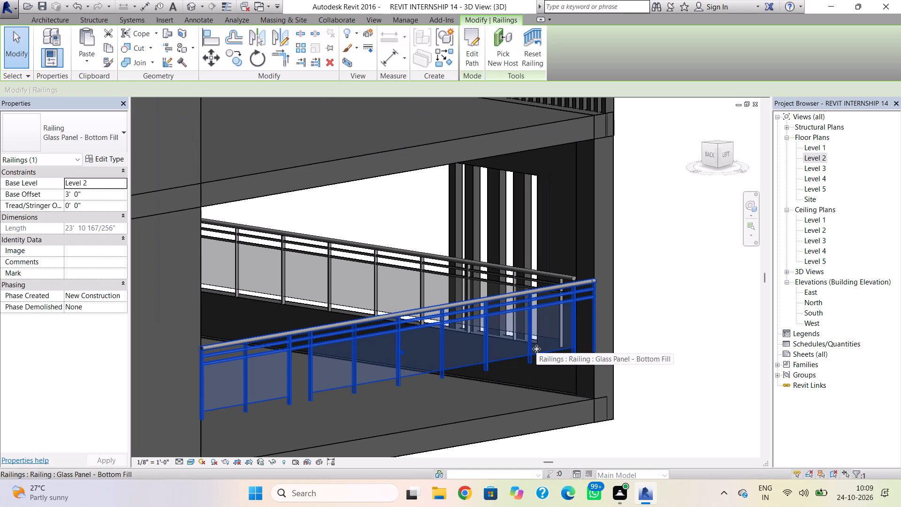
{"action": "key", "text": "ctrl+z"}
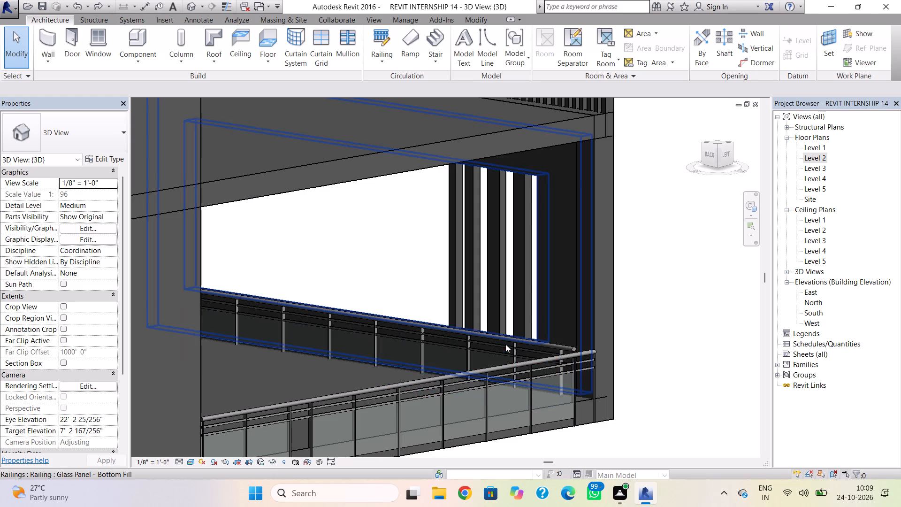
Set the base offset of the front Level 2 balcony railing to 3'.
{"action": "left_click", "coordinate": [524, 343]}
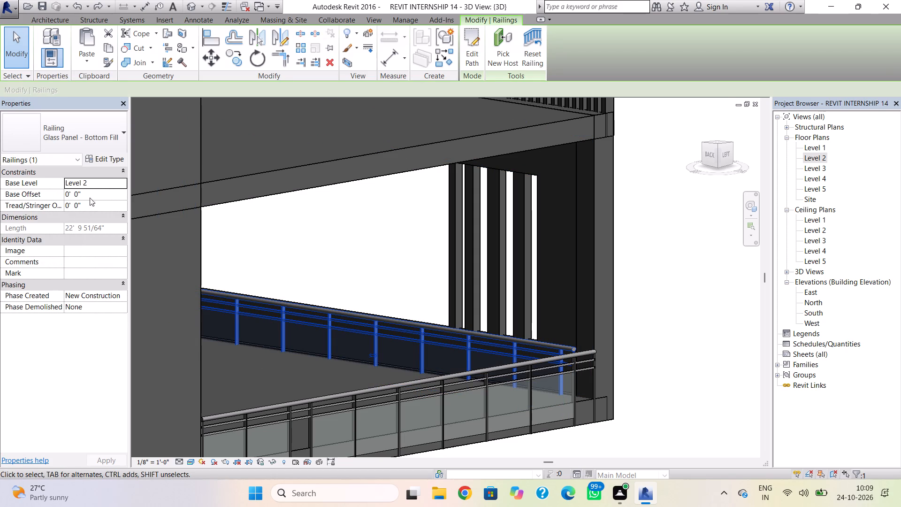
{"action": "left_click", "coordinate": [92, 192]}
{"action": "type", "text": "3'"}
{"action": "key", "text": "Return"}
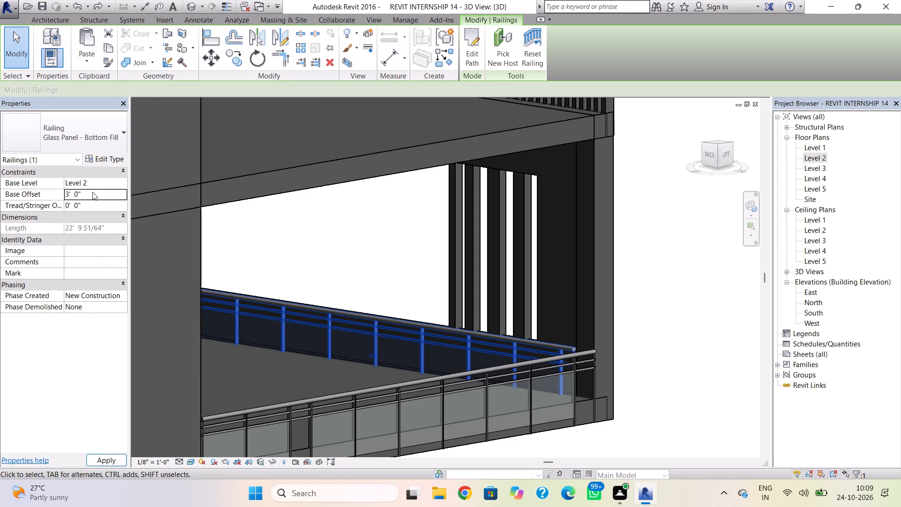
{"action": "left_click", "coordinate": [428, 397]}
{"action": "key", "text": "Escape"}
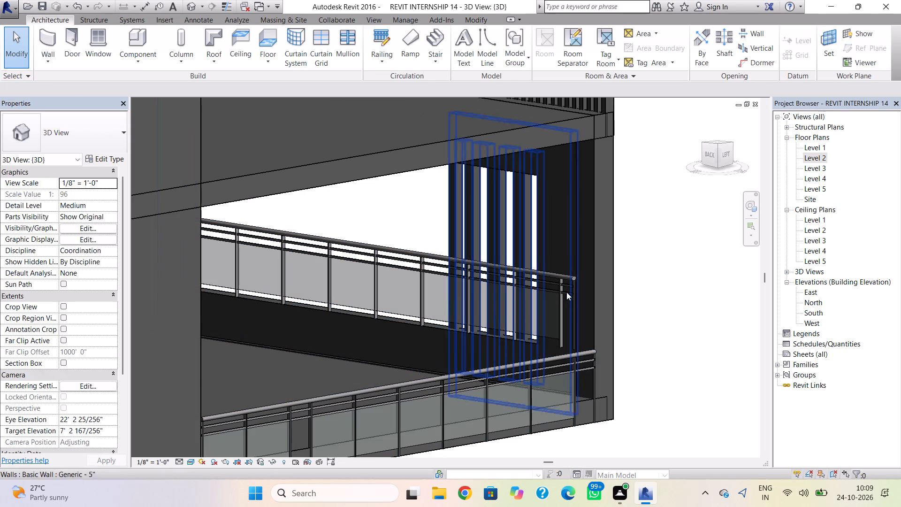
Viewing the balcony from the front, set the base offset of its front glass panel railing to 2.5'.
{"action": "right_click_drag", "start_coordinate": [658, 284], "coordinate": [419, 285], "text": "shift"}
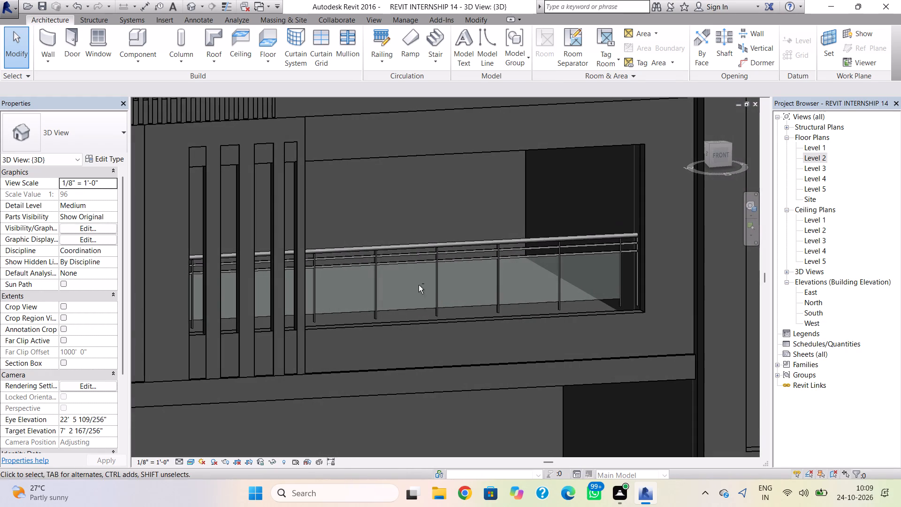
{"action": "left_click", "coordinate": [440, 287]}
{"action": "left_click", "coordinate": [114, 195]}
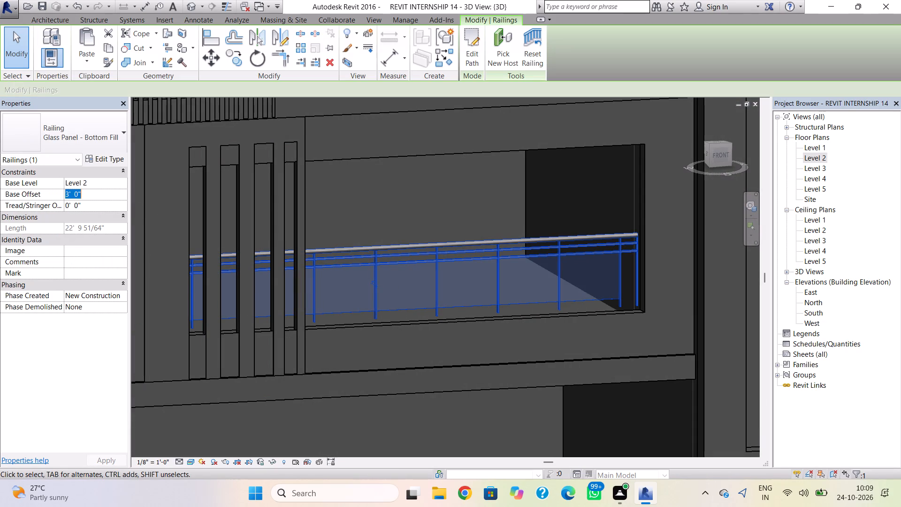
{"action": "type", "text": "2.5'"}
{"action": "key", "text": "Return"}
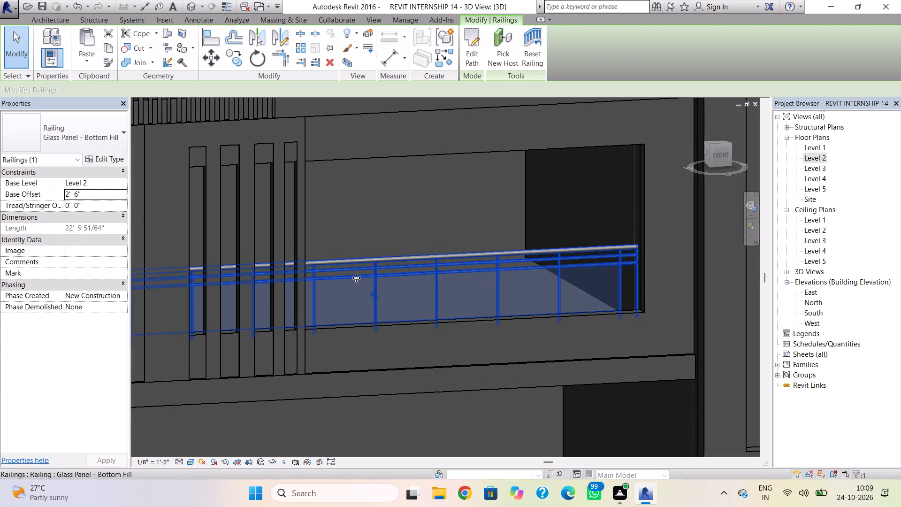
{"action": "key", "text": "Escape"}
In the Level 2 floor plan, nudge the side balcony railing one increment inward, and return to the 3D view.
{"action": "scroll", "coordinate": [539, 328], "scroll_direction": "down", "scroll_amount": 8}
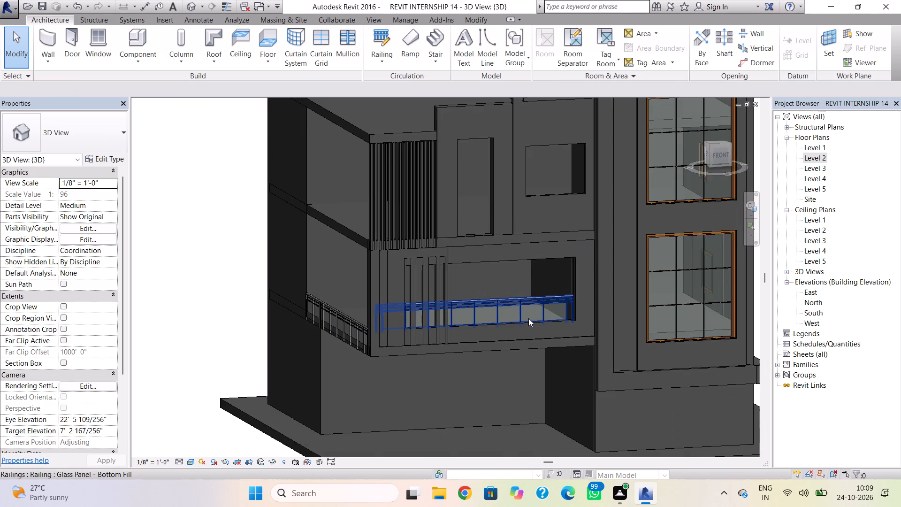
{"action": "left_click", "coordinate": [381, 334]}
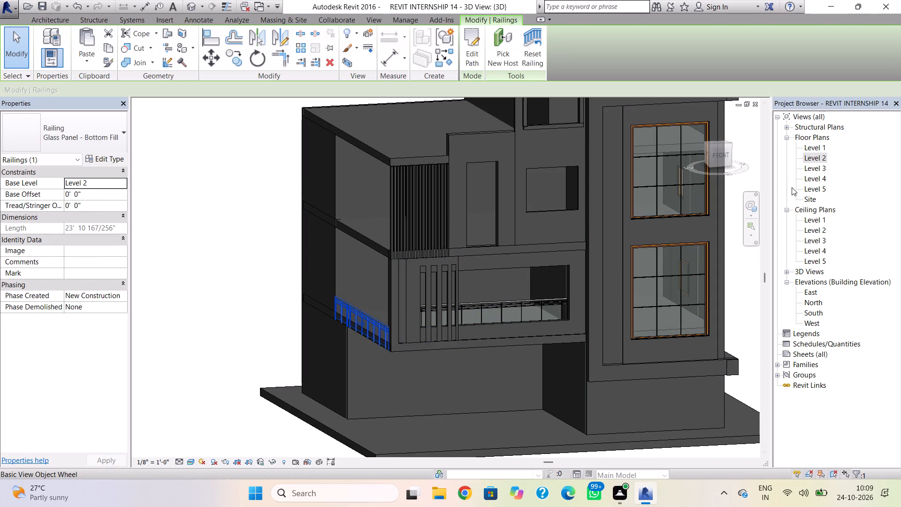
{"action": "double_click", "coordinate": [815, 158]}
{"action": "scroll", "coordinate": [400, 350], "scroll_direction": "down", "scroll_amount": 3}
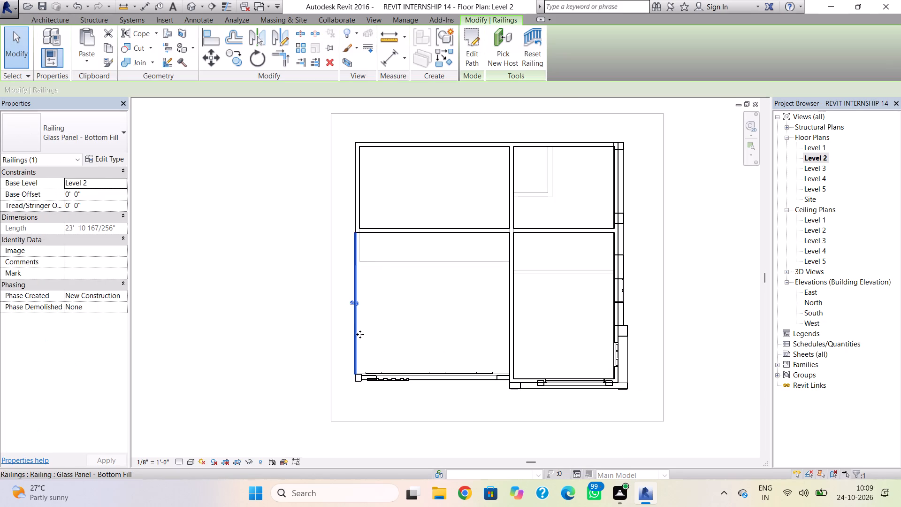
{"action": "left_click", "coordinate": [351, 323]}
{"action": "key", "text": "Right"}
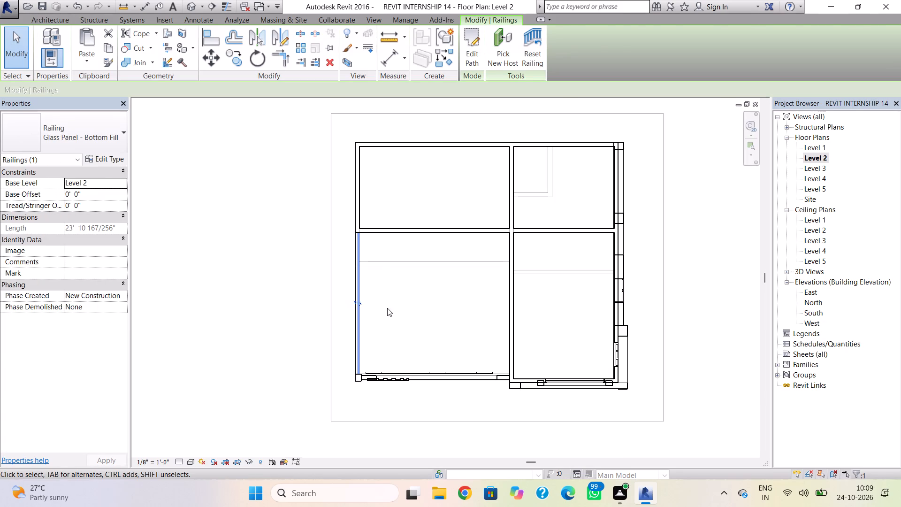
{"action": "left_click", "coordinate": [391, 306]}
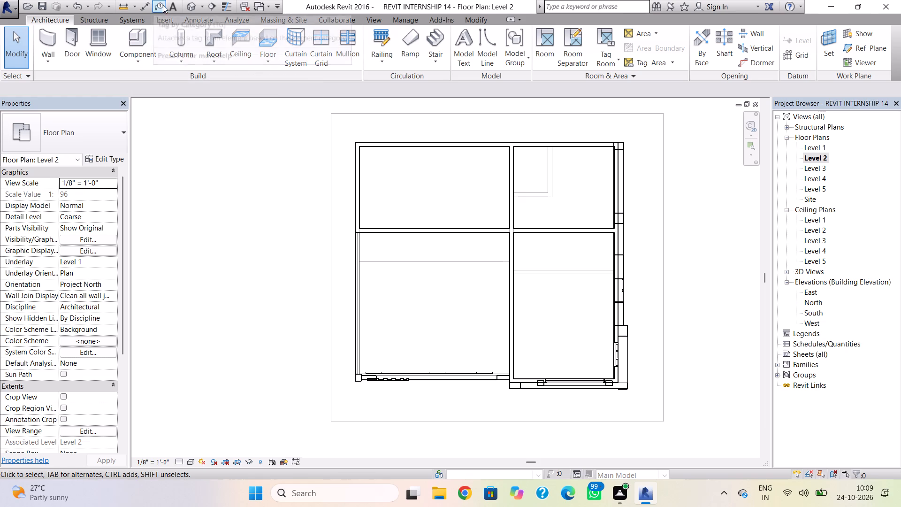
{"action": "left_click", "coordinate": [188, 7]}
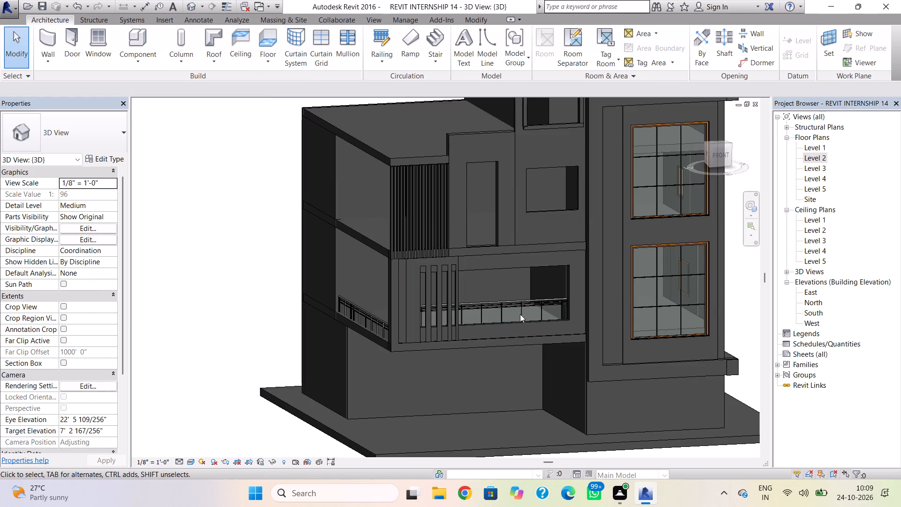
In the Level 3 floor plan, start a Handrail - Rectangular railing and sketch a 24' path along the balcony's open side edge.
{"action": "double_click", "coordinate": [825, 169]}
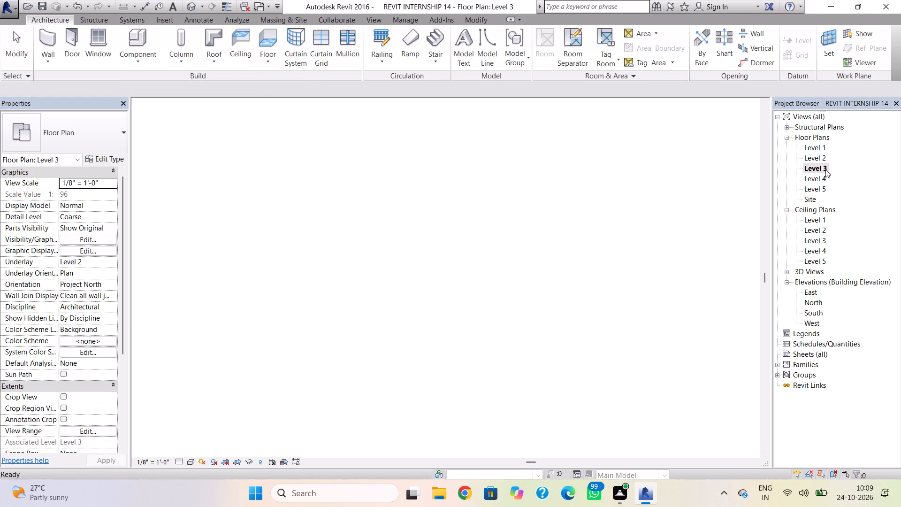
{"action": "scroll", "coordinate": [437, 253], "scroll_direction": "down", "scroll_amount": 4}
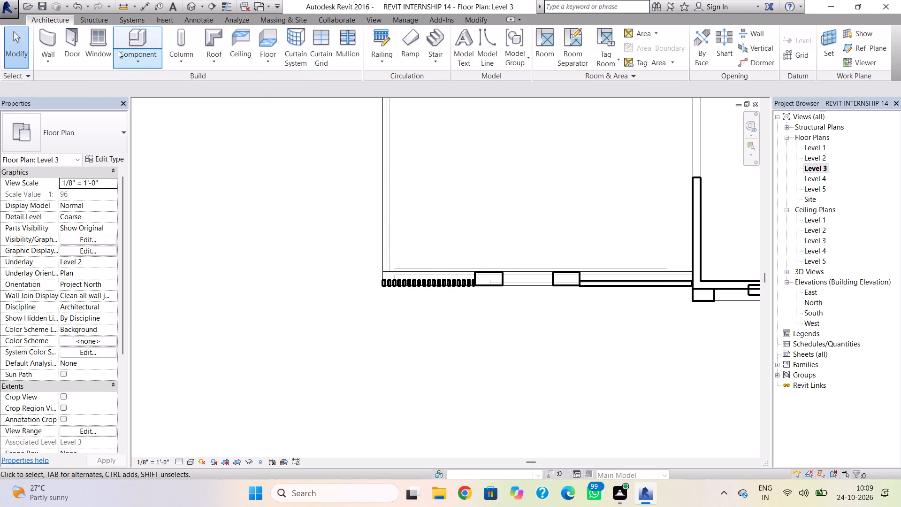
{"action": "double_click", "coordinate": [54, 56]}
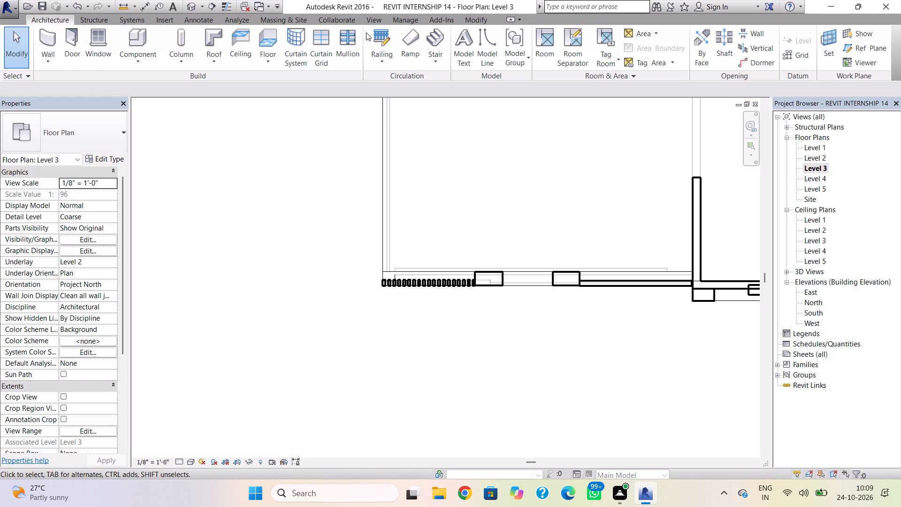
{"action": "left_click", "coordinate": [370, 32]}
{"action": "middle_click_drag", "start_coordinate": [389, 272], "coordinate": [390, 347]}
{"action": "middle_click_drag", "start_coordinate": [403, 147], "coordinate": [395, 211]}
{"action": "scroll", "coordinate": [403, 147], "scroll_direction": "down", "scroll_amount": 1}
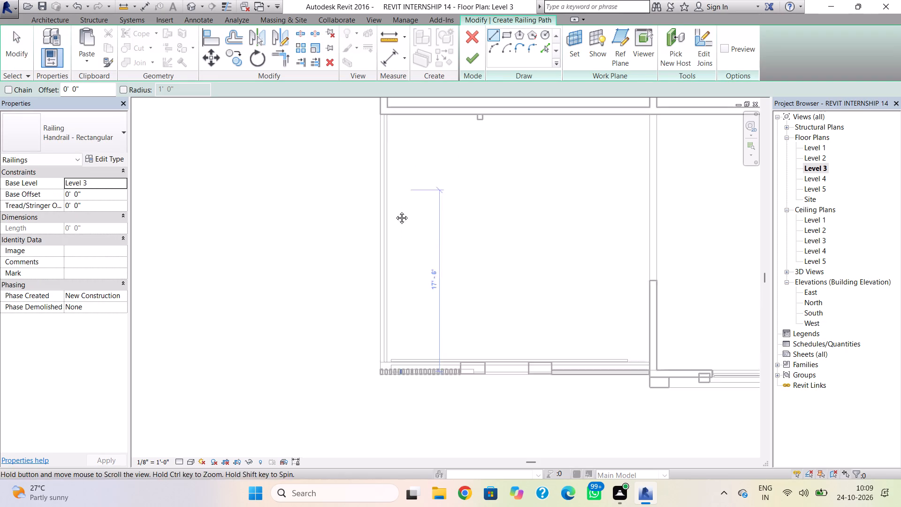
{"action": "middle_click_drag", "start_coordinate": [395, 211], "coordinate": [393, 263]}
{"action": "left_click", "coordinate": [380, 190]}
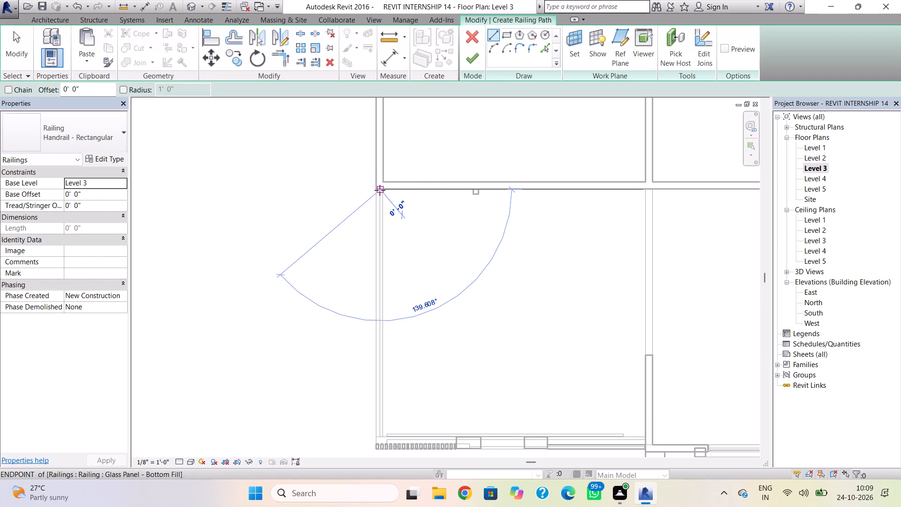
{"action": "left_click", "coordinate": [381, 437]}
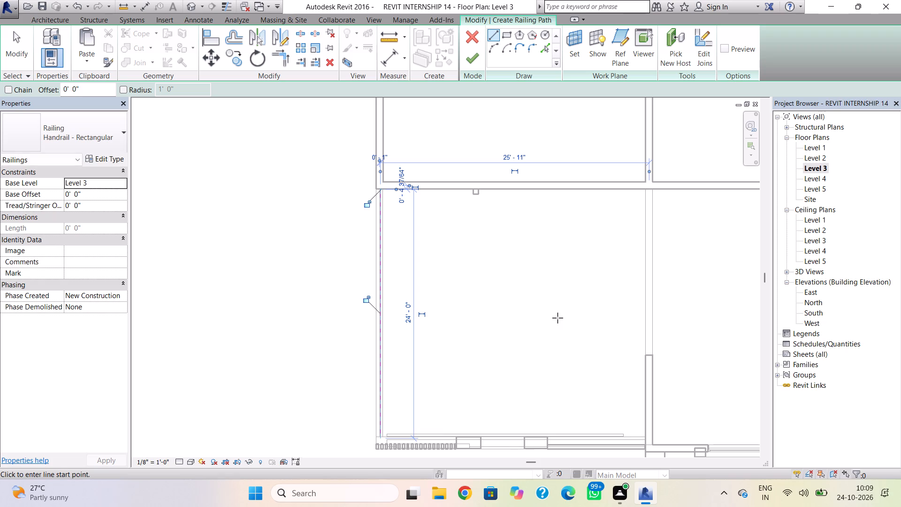
{"action": "key", "text": "Escape"}
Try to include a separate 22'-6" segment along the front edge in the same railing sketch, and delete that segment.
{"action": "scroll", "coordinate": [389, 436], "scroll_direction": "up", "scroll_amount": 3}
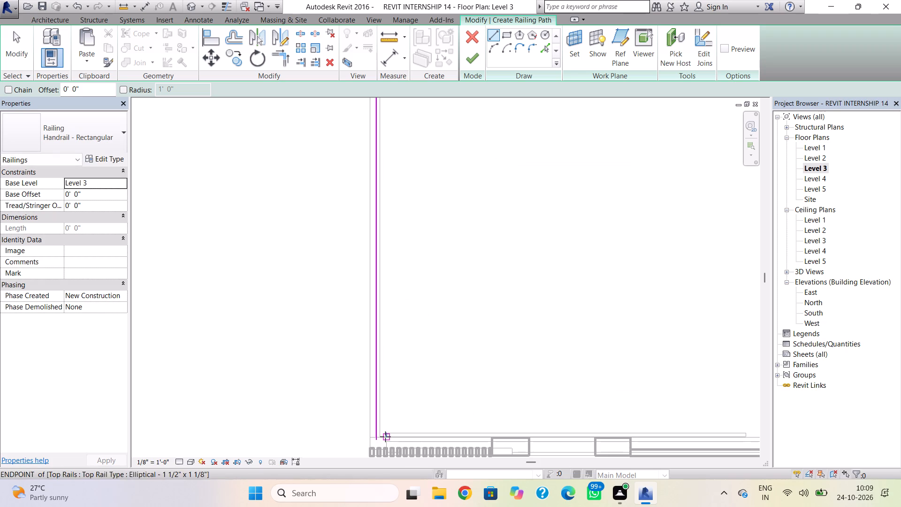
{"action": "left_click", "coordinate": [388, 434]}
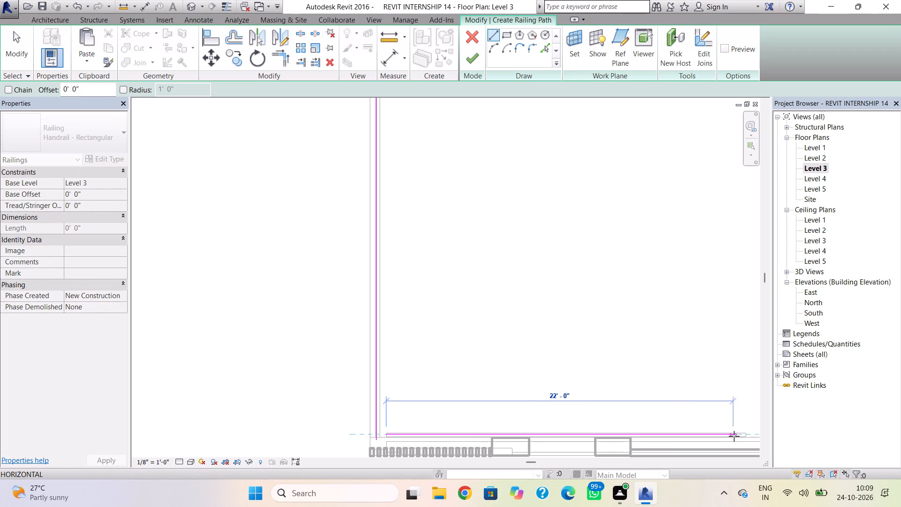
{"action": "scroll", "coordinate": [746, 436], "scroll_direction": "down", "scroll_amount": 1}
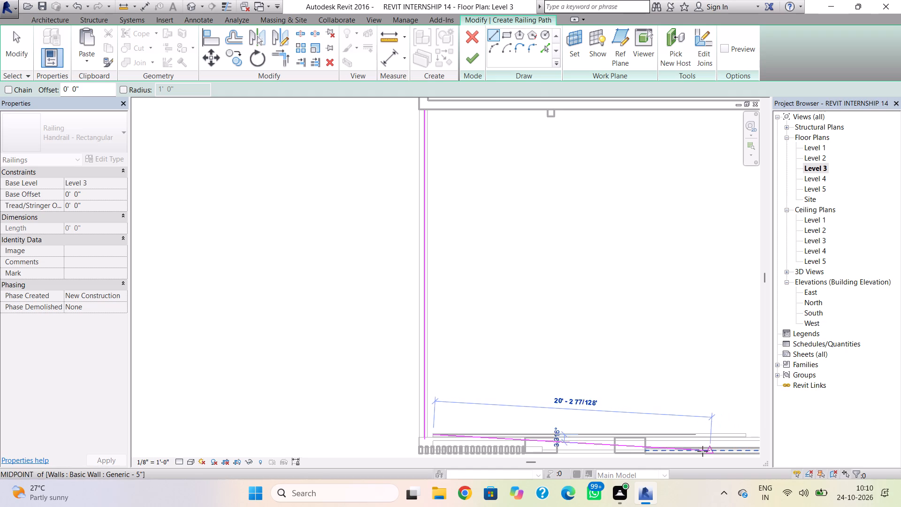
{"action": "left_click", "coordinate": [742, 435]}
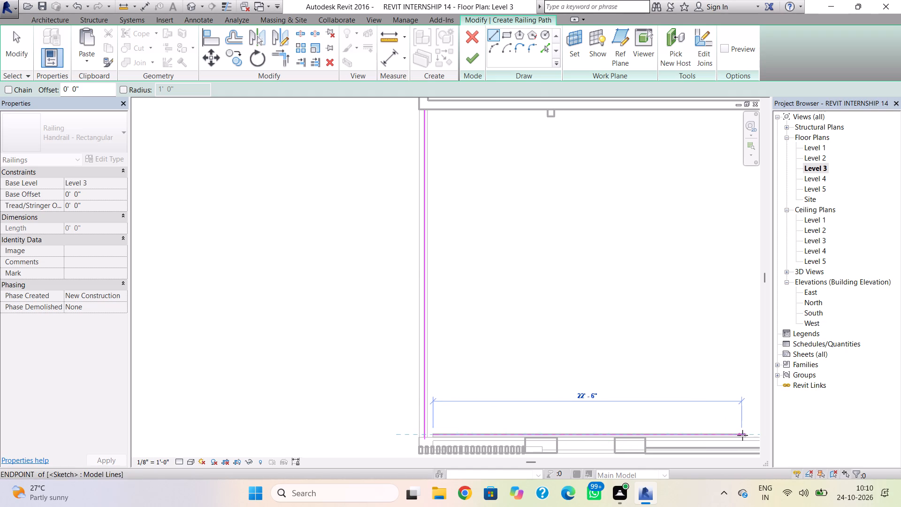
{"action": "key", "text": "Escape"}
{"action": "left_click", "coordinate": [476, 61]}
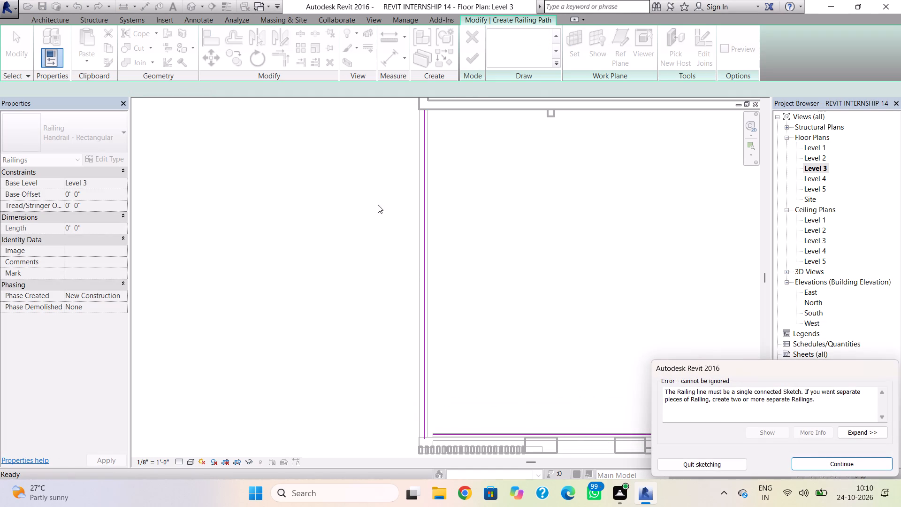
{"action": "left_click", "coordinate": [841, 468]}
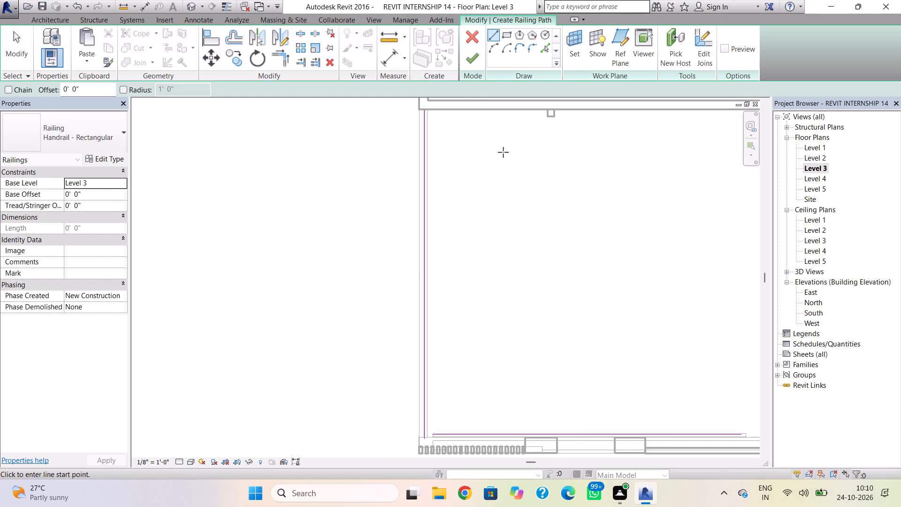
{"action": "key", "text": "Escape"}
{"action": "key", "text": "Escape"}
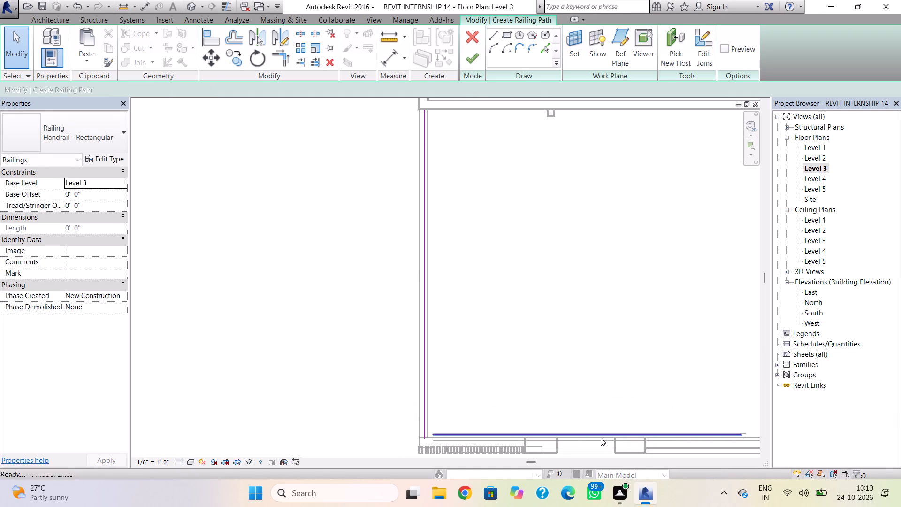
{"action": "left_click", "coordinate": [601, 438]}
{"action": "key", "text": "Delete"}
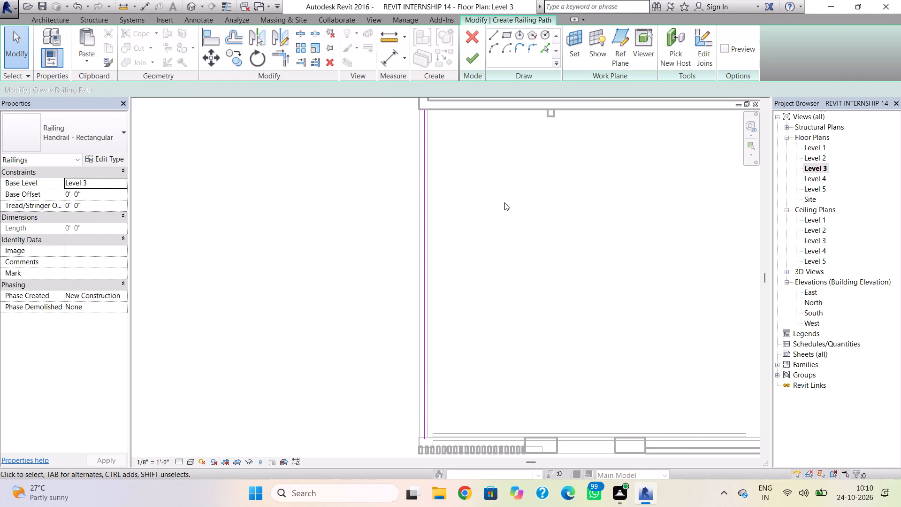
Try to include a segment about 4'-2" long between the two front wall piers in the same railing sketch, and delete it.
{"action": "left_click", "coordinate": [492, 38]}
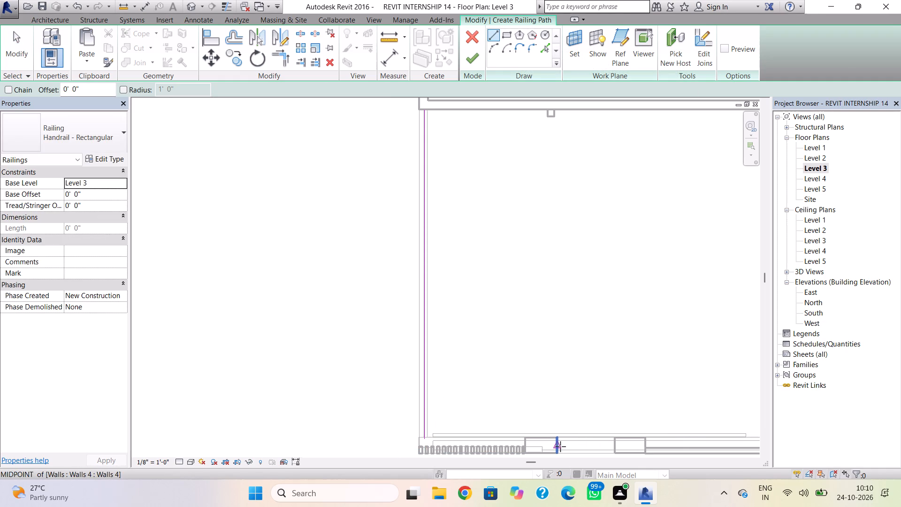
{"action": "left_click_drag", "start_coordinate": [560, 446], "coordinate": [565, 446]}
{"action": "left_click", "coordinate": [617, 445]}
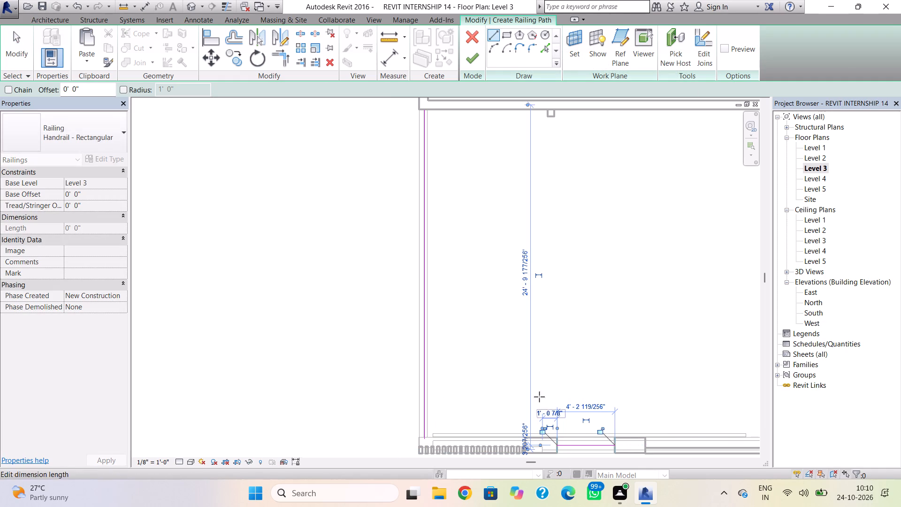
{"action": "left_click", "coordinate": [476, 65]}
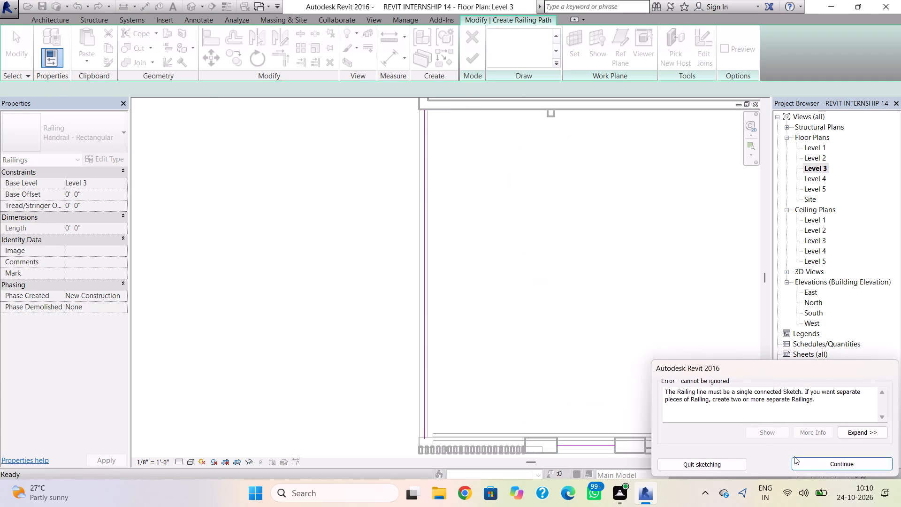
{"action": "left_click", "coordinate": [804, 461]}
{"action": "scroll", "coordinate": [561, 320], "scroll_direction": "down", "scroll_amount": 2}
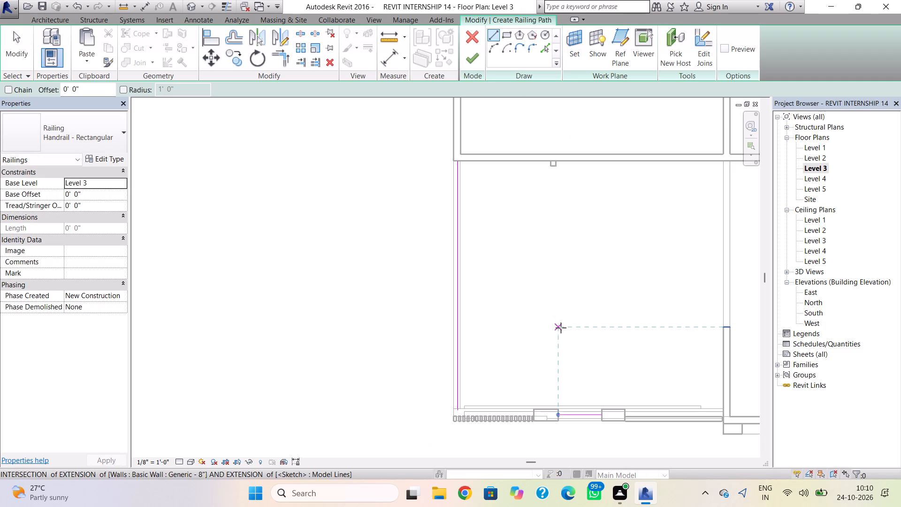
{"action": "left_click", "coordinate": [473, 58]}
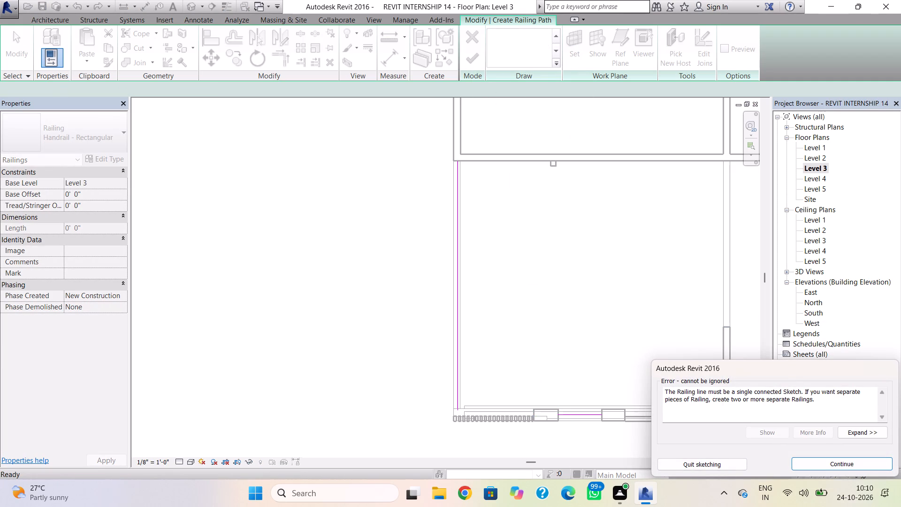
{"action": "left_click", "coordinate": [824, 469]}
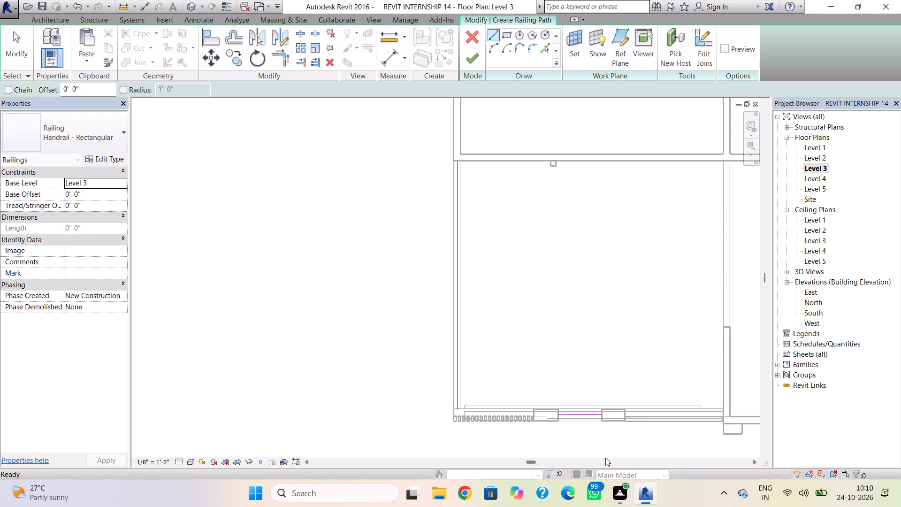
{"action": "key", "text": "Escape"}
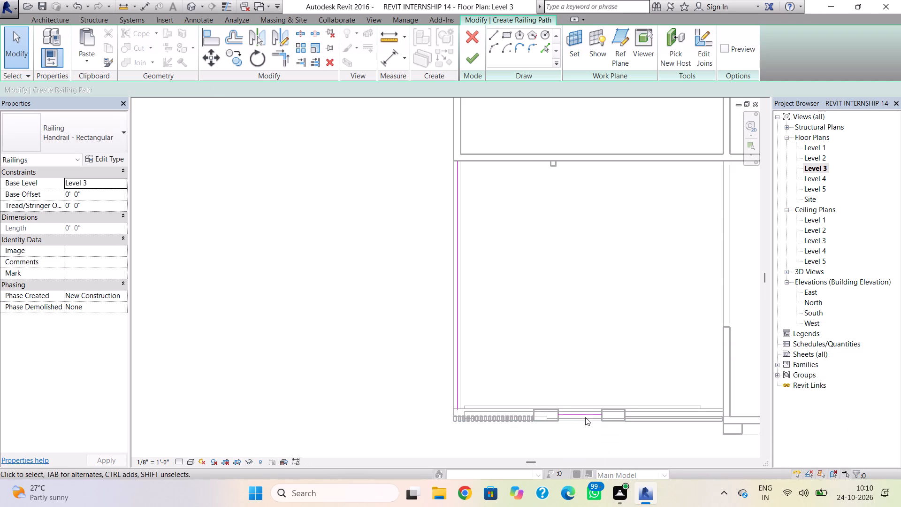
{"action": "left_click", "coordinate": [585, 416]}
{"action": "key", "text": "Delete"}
Finish the Level 3 railing sketch with only the side-edge path.
{"action": "left_click_drag", "start_coordinate": [473, 67], "coordinate": [473, 63]}
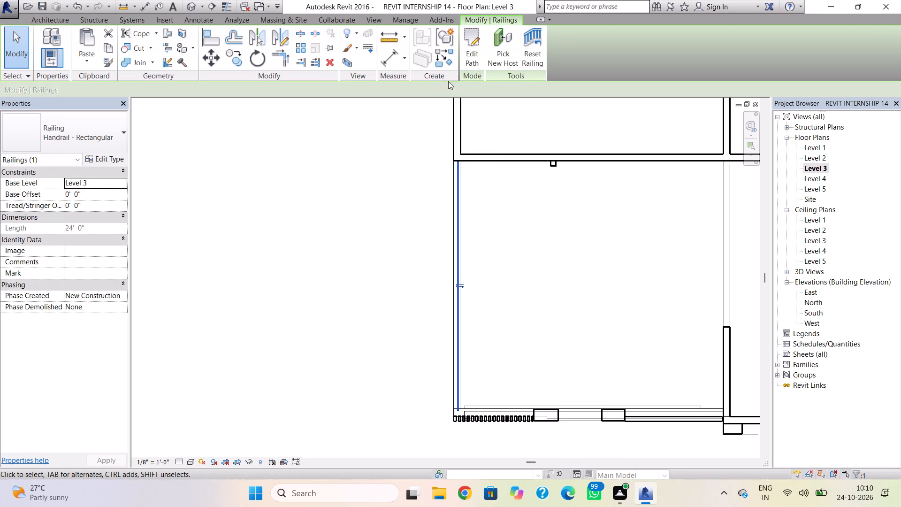
Create a separate Handrail - Rectangular railing about 4'-2" long between the two front wall piers on Level 3.
{"action": "left_click", "coordinate": [60, 24]}
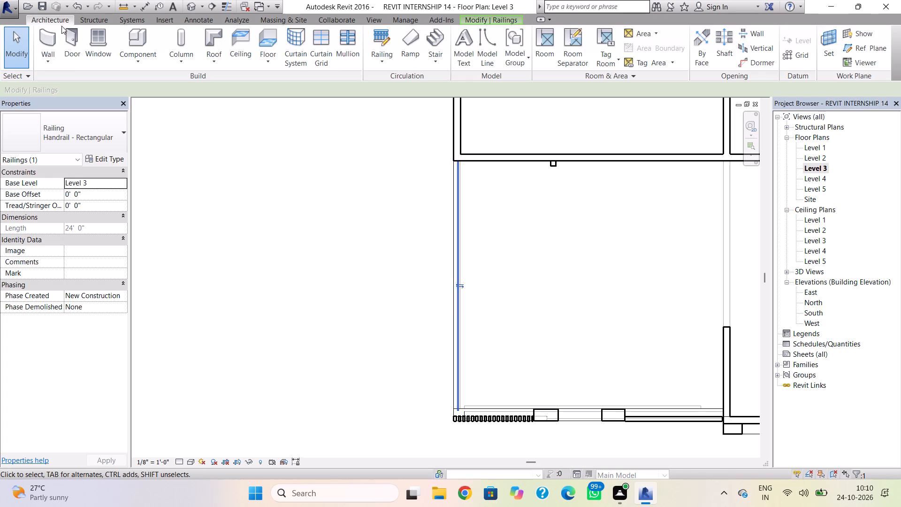
{"action": "left_click", "coordinate": [370, 34]}
{"action": "scroll", "coordinate": [556, 418], "scroll_direction": "up", "scroll_amount": 2}
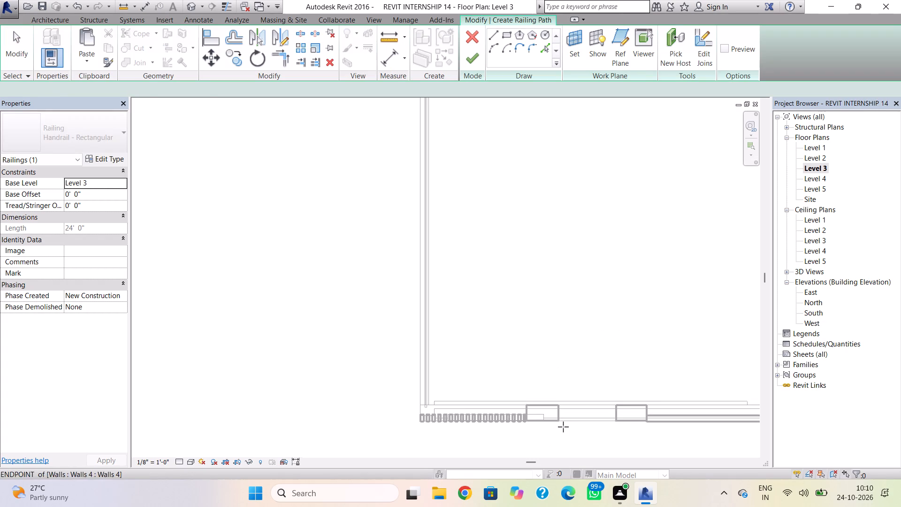
{"action": "scroll", "coordinate": [562, 425], "scroll_direction": "up", "scroll_amount": 3}
{"action": "left_click", "coordinate": [559, 407]}
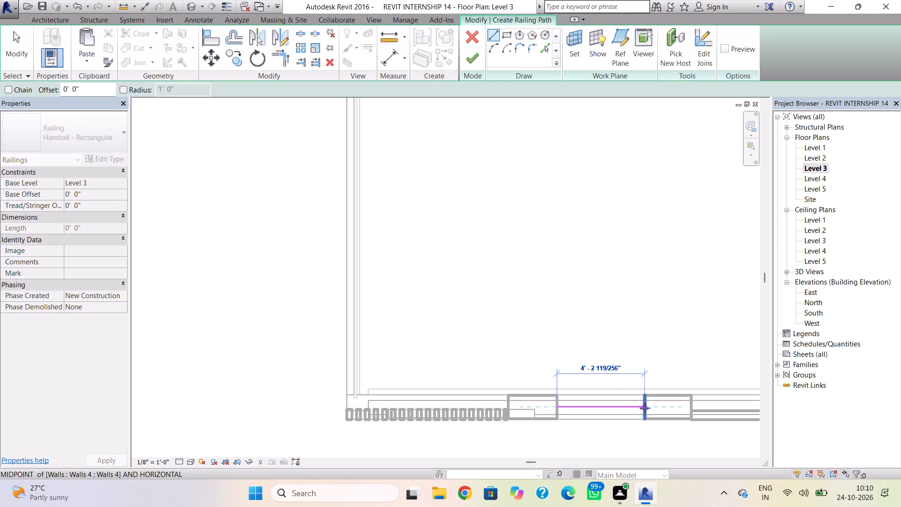
{"action": "left_click", "coordinate": [645, 408]}
{"action": "left_click", "coordinate": [467, 55]}
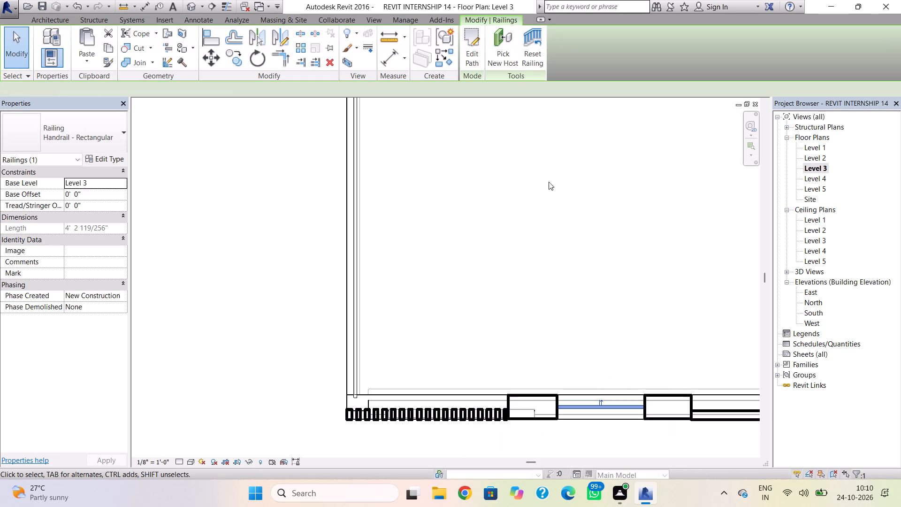
In the 3D view, change the short railing between the front piers to the Glass Panel - Bottom Fill type.
{"action": "left_click", "coordinate": [193, 7]}
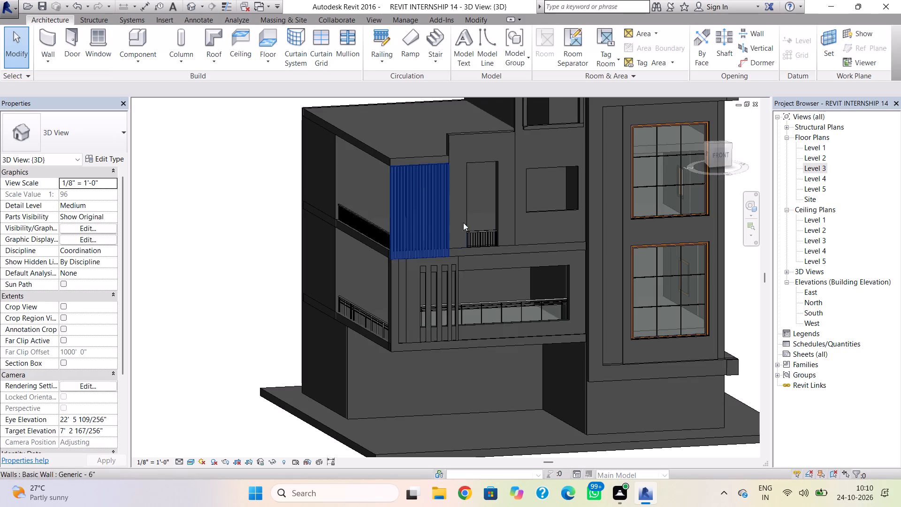
{"action": "left_click", "coordinate": [485, 236]}
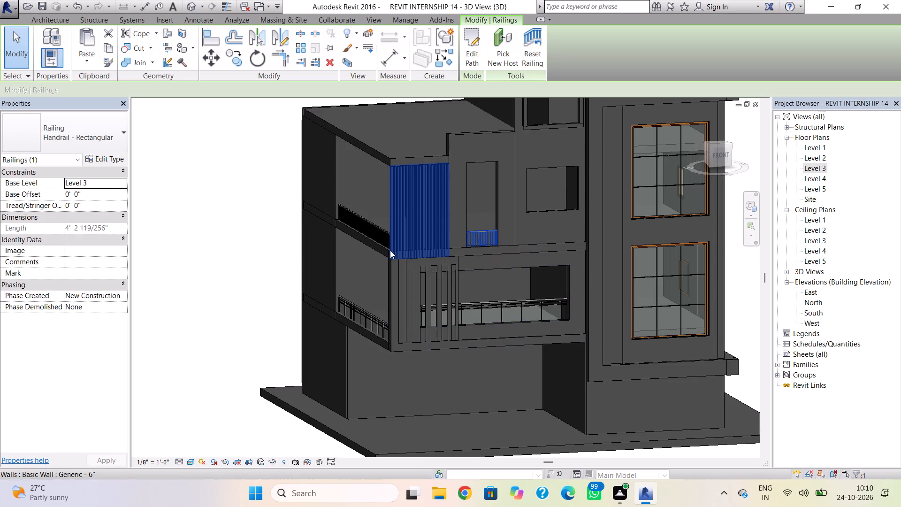
{"action": "left_click", "coordinate": [383, 236]}
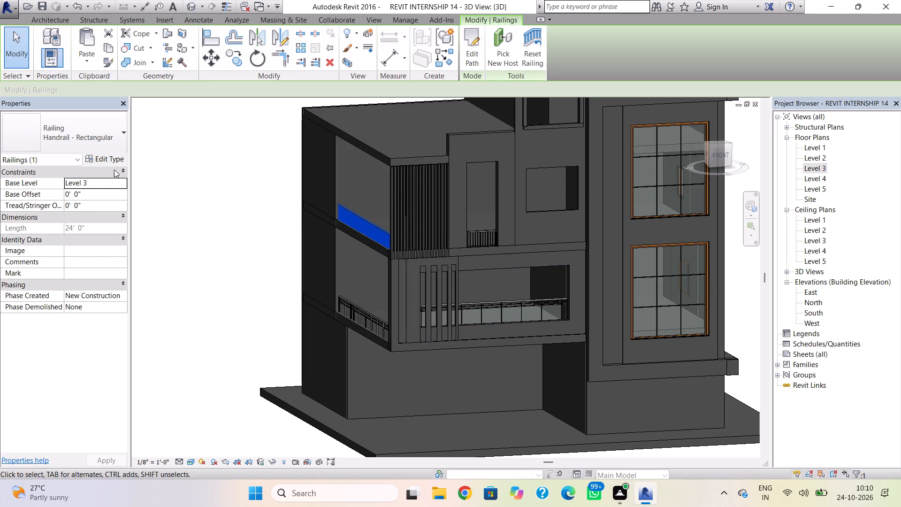
{"action": "left_click", "coordinate": [483, 231]}
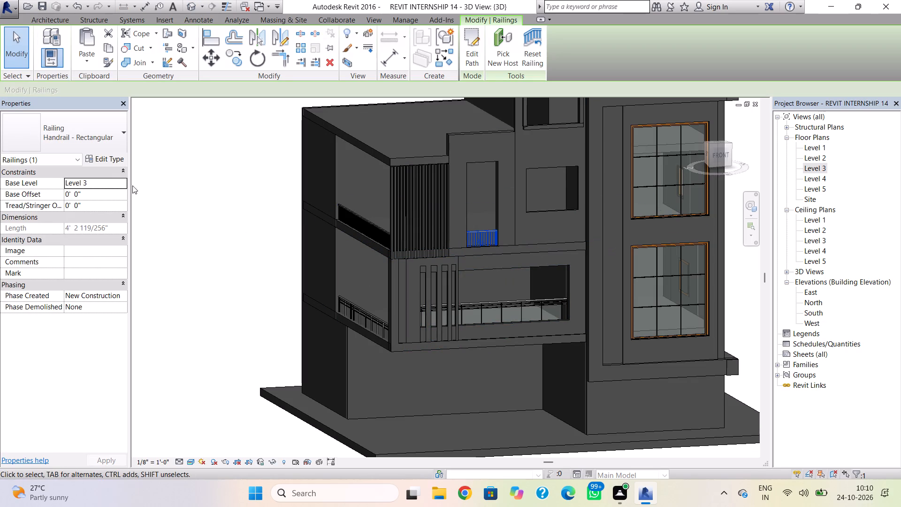
{"action": "left_click", "coordinate": [89, 142]}
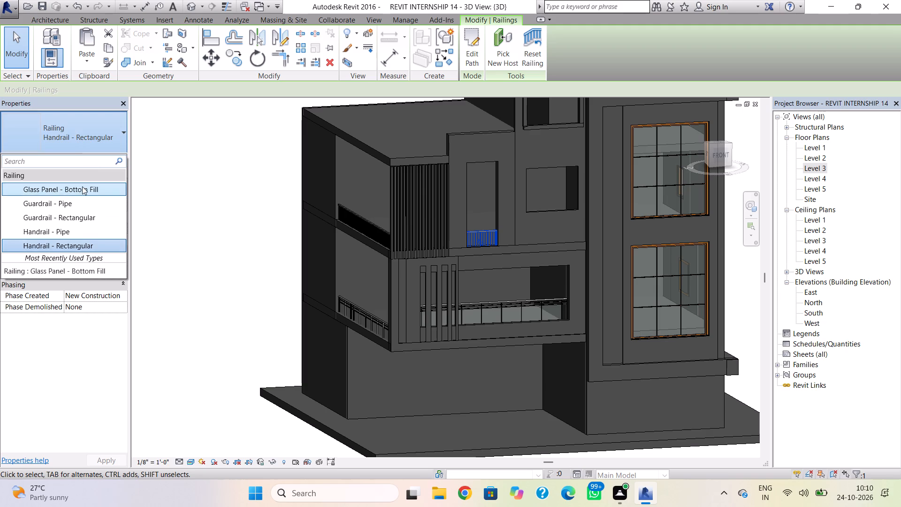
{"action": "left_click", "coordinate": [82, 186]}
Set the base offset of the short front glass panel railing to 1'.
{"action": "left_click", "coordinate": [92, 192]}
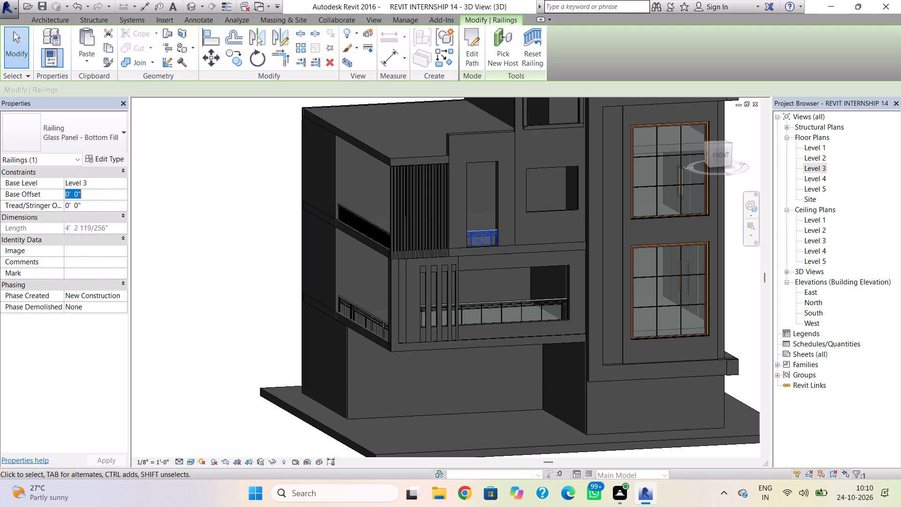
{"action": "key", "text": "2"}
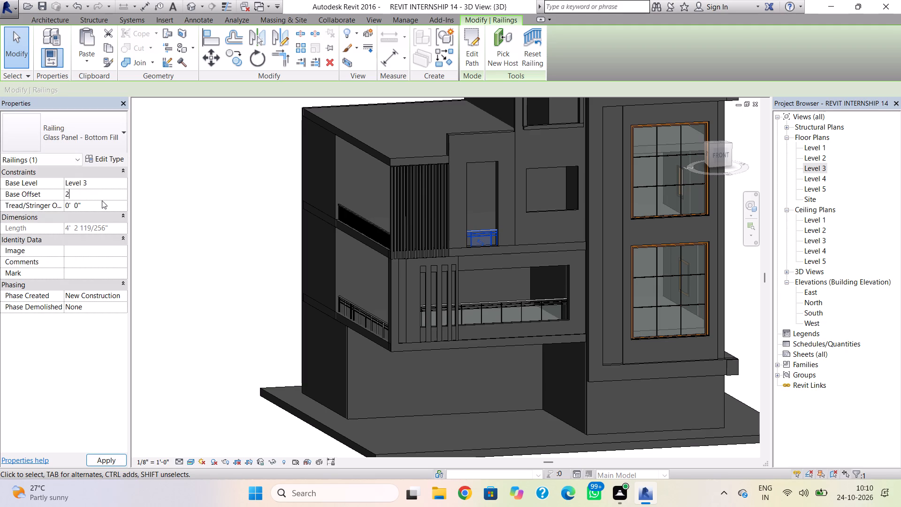
{"action": "key", "text": "BackSpace"}
{"action": "type", "text": "1'"}
{"action": "key", "text": "Return"}
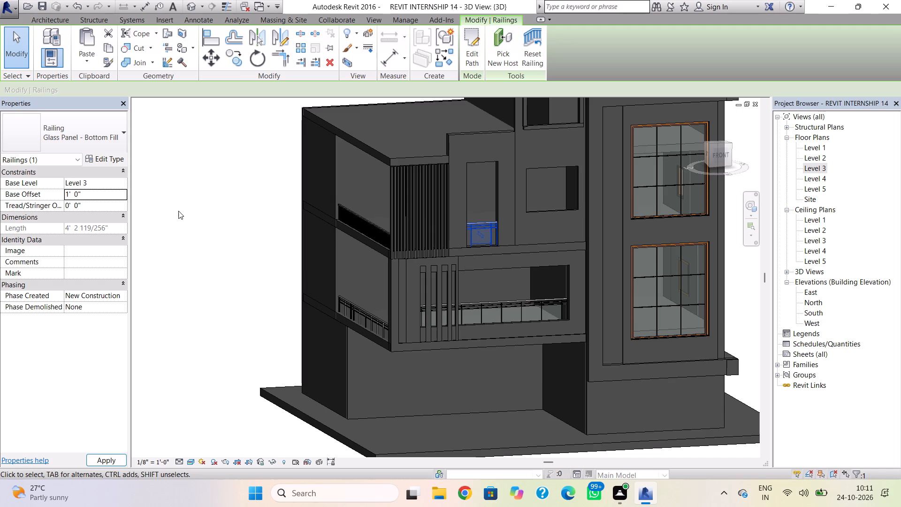
{"action": "key", "text": "Escape"}
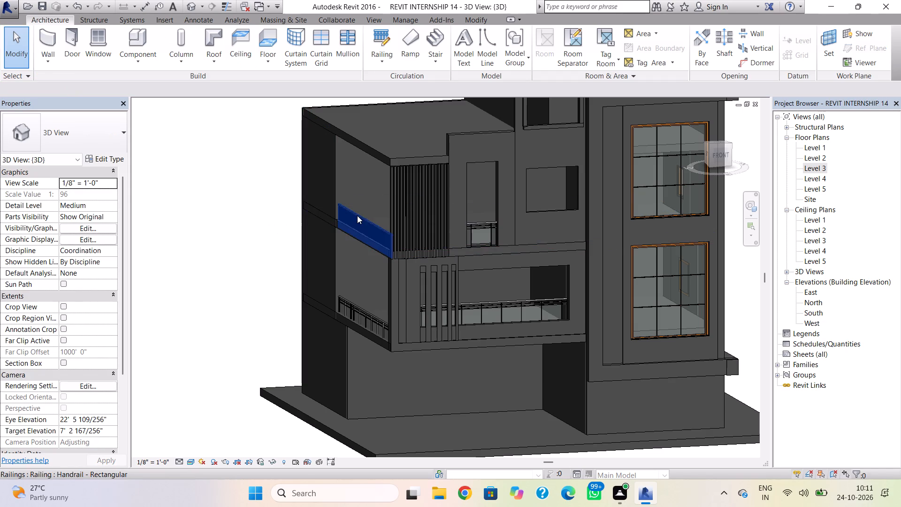
Set the base offset of the Level 3 side-edge Handrail - Rectangular railing to 1'.
{"action": "left_click", "coordinate": [357, 215]}
{"action": "left_click", "coordinate": [99, 194]}
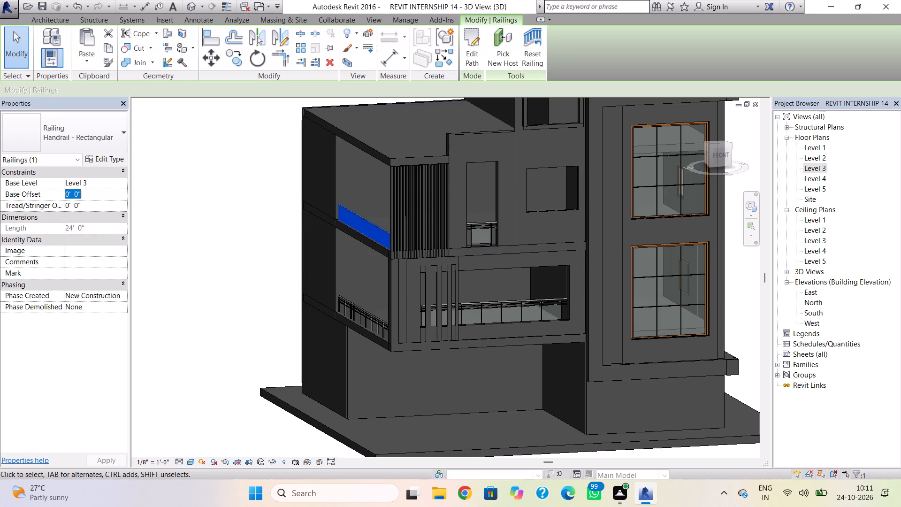
{"action": "type", "text": "1'"}
{"action": "key", "text": "Return"}
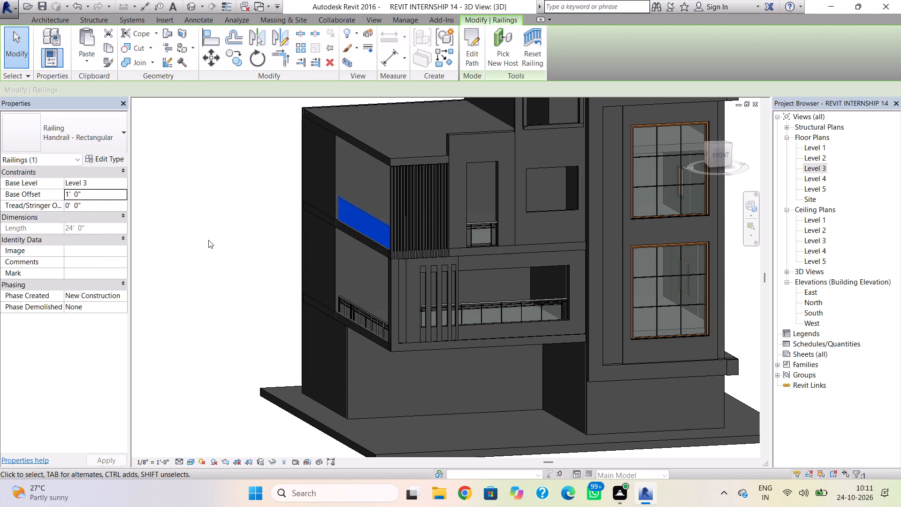
{"action": "key", "text": "Escape"}
Examine the front facade and the projecting frame around the tall glazed bay in the 3D view.
{"action": "scroll", "coordinate": [332, 309], "scroll_direction": "down", "scroll_amount": 3}
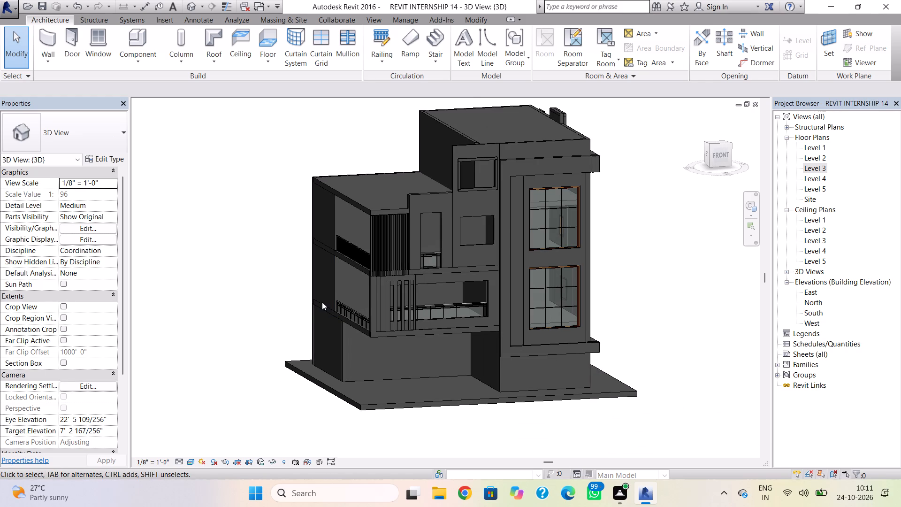
{"action": "right_click_drag", "start_coordinate": [683, 287], "coordinate": [672, 294], "text": "shift"}
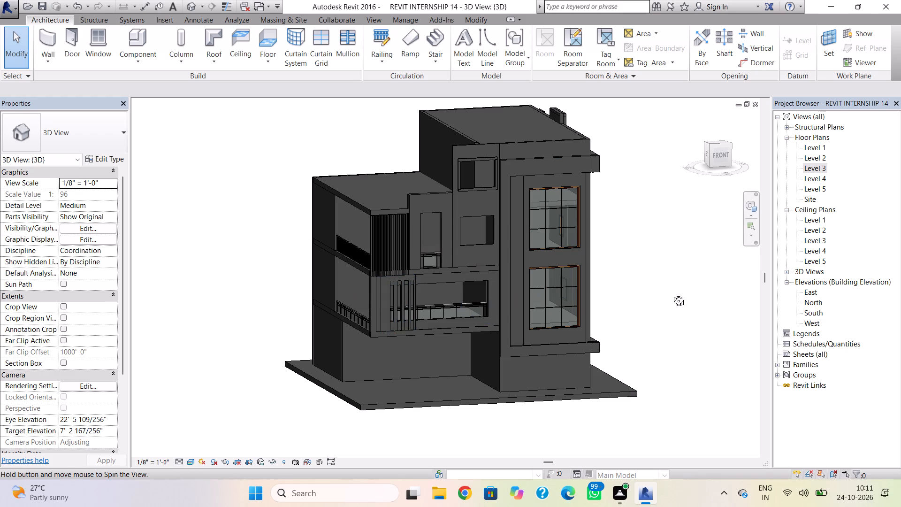
{"action": "right_click_drag", "start_coordinate": [672, 294], "coordinate": [657, 306], "text": "shift"}
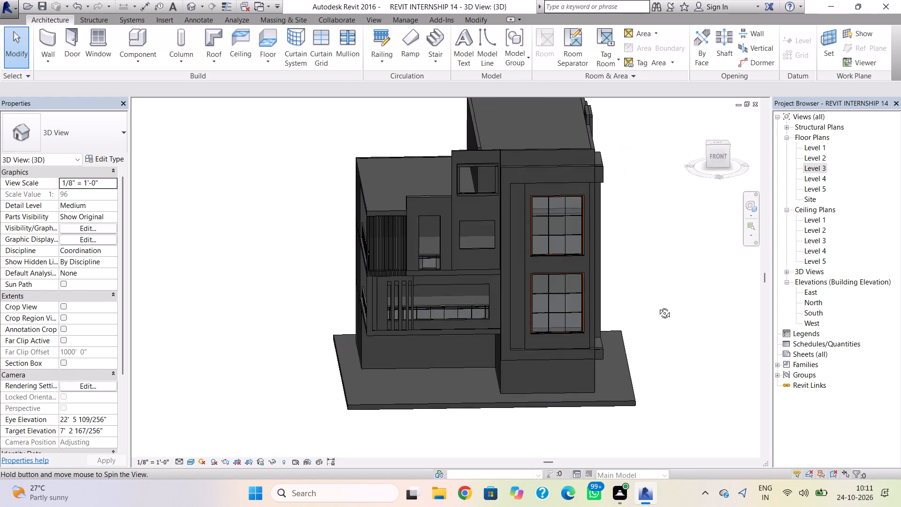
{"action": "right_click_drag", "start_coordinate": [657, 306], "coordinate": [645, 303], "text": "shift"}
{"action": "scroll", "coordinate": [498, 291], "scroll_direction": "up", "scroll_amount": 1}
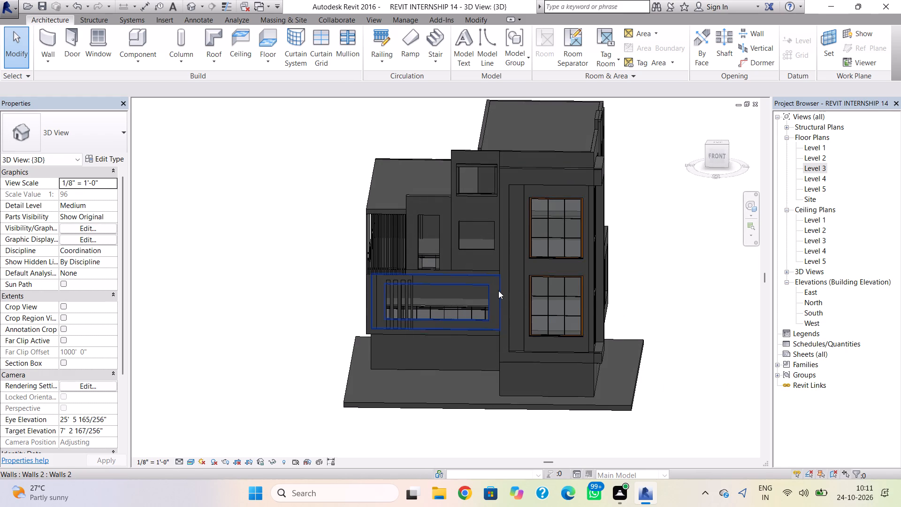
{"action": "scroll", "coordinate": [498, 291], "scroll_direction": "up", "scroll_amount": 1}
{"action": "left_click", "coordinate": [506, 285]}
{"action": "left_click", "coordinate": [510, 284]}
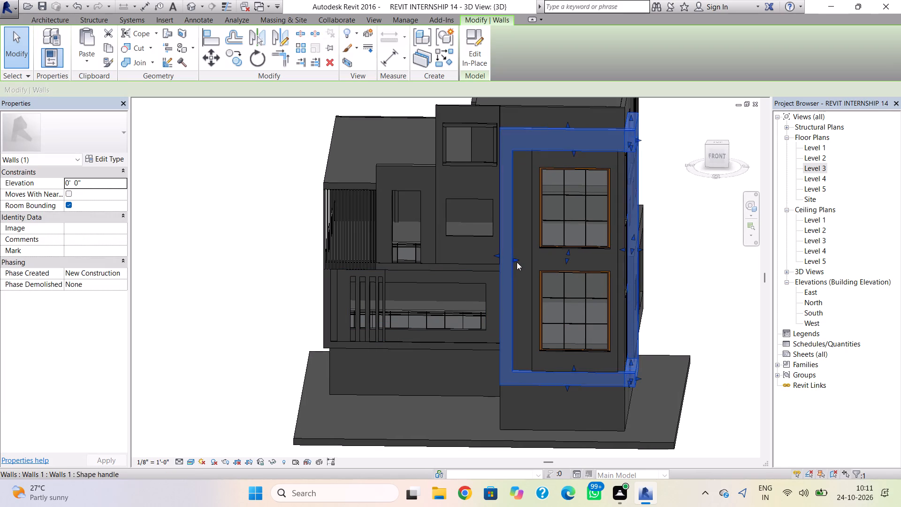
{"action": "left_click", "coordinate": [517, 262]}
{"action": "left_click", "coordinate": [713, 257]}
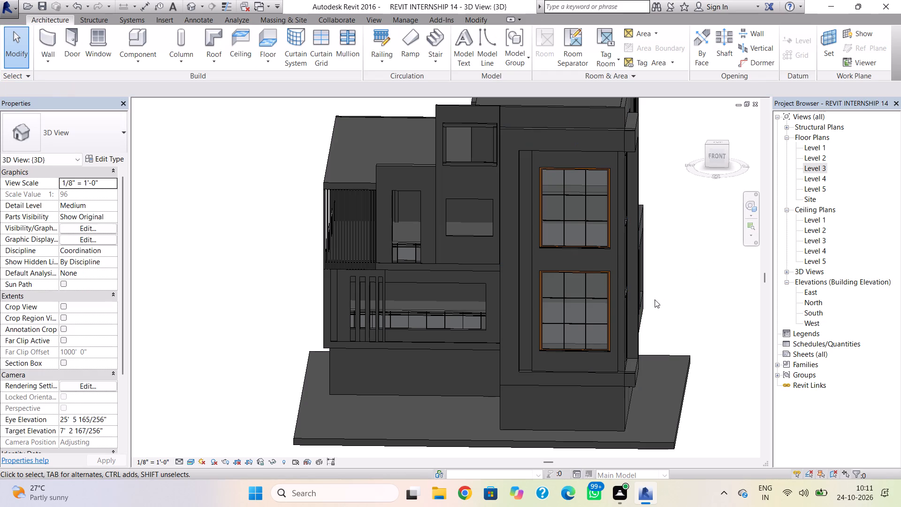
Delete the vertical Cornice wall sweep on the wall behind the Level 3 side balcony opening.
{"action": "scroll", "coordinate": [650, 305], "scroll_direction": "down", "scroll_amount": 3}
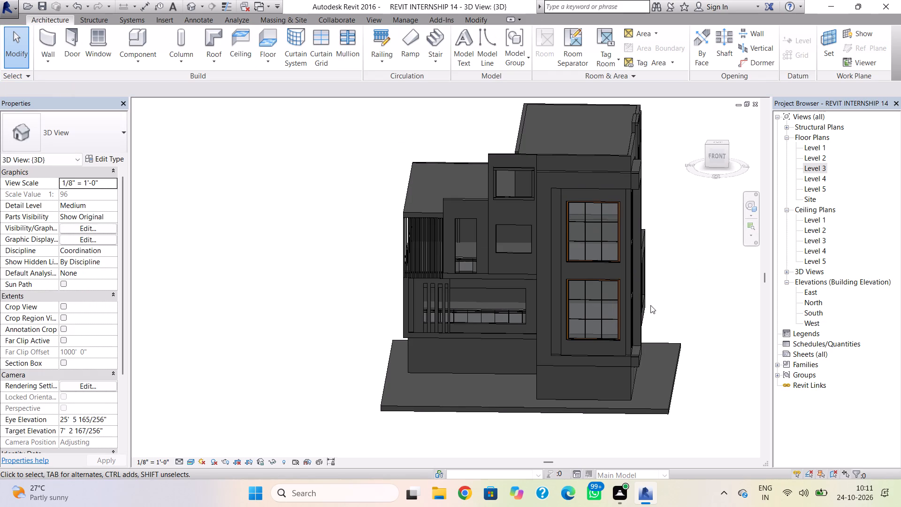
{"action": "right_click_drag", "start_coordinate": [572, 347], "coordinate": [580, 309], "text": "shift"}
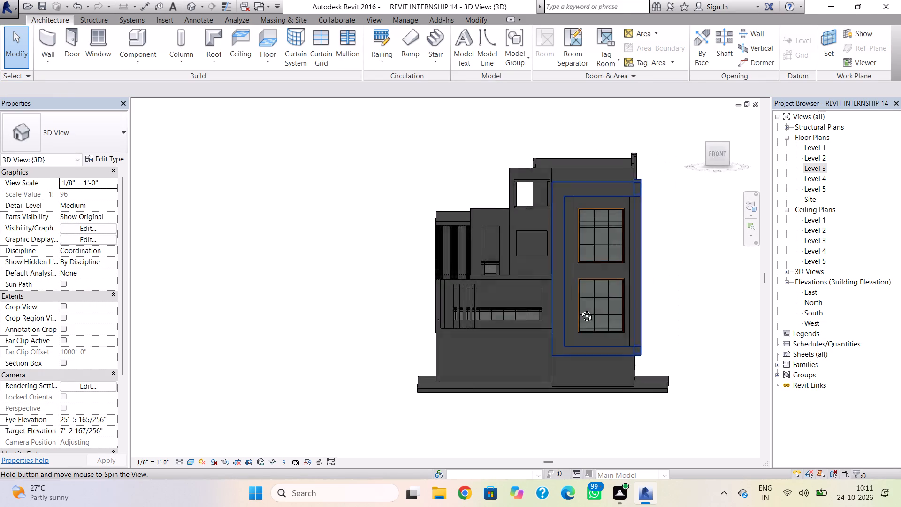
{"action": "right_click_drag", "start_coordinate": [580, 309], "coordinate": [713, 327], "text": "shift"}
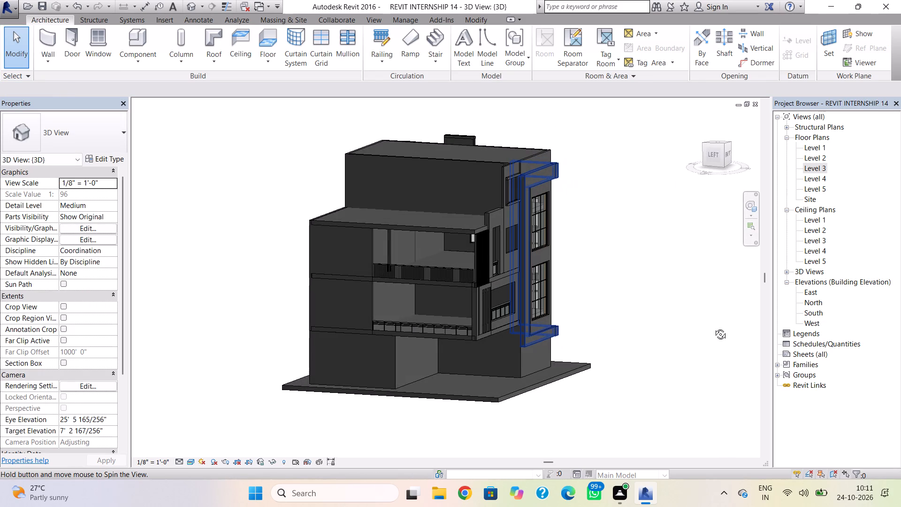
{"action": "right_click_drag", "start_coordinate": [713, 327], "coordinate": [689, 330], "text": "shift"}
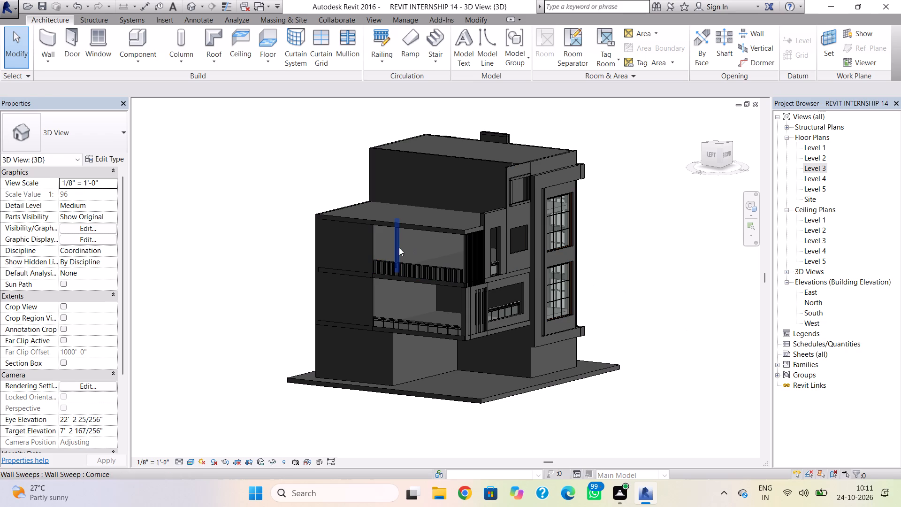
{"action": "left_click", "coordinate": [399, 247]}
{"action": "key", "text": "Delete"}
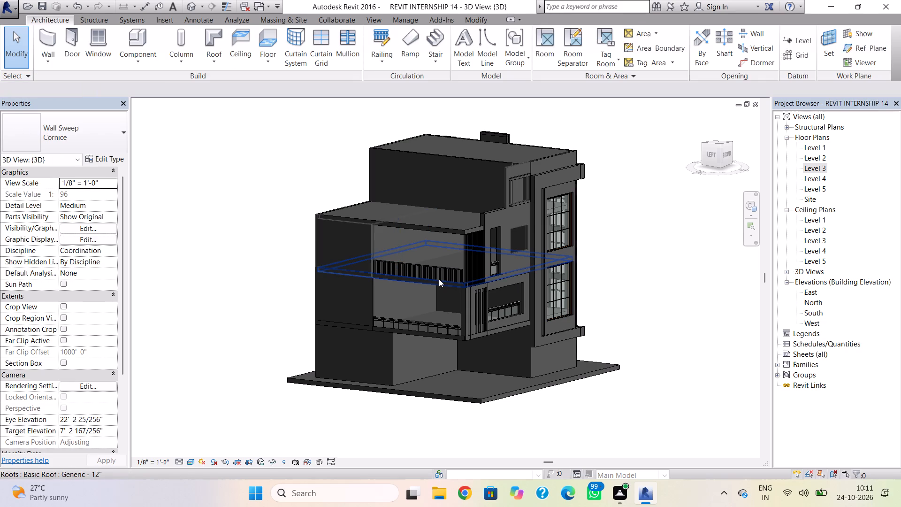
Start placing a door in the 3D view.
{"action": "left_click", "coordinate": [75, 49]}
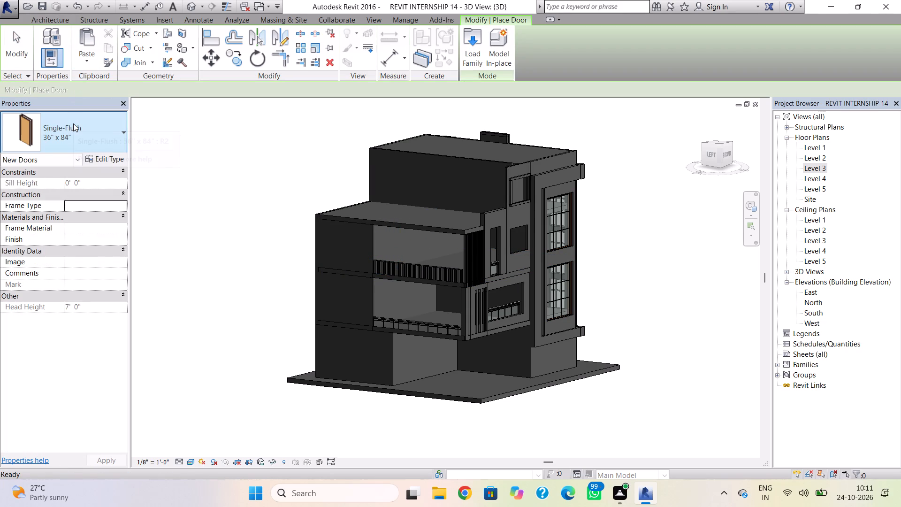
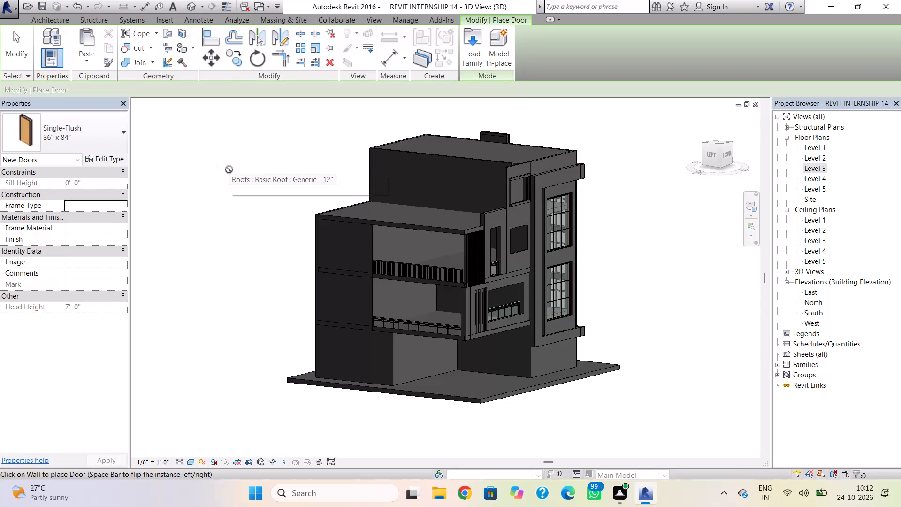
Place a Fixed 16" x 24" window on the right-side wall at Level 3, between the tall narrow curtain glazing and the existing windows.
{"action": "right_click_drag", "start_coordinate": [614, 259], "coordinate": [559, 263], "text": "shift"}
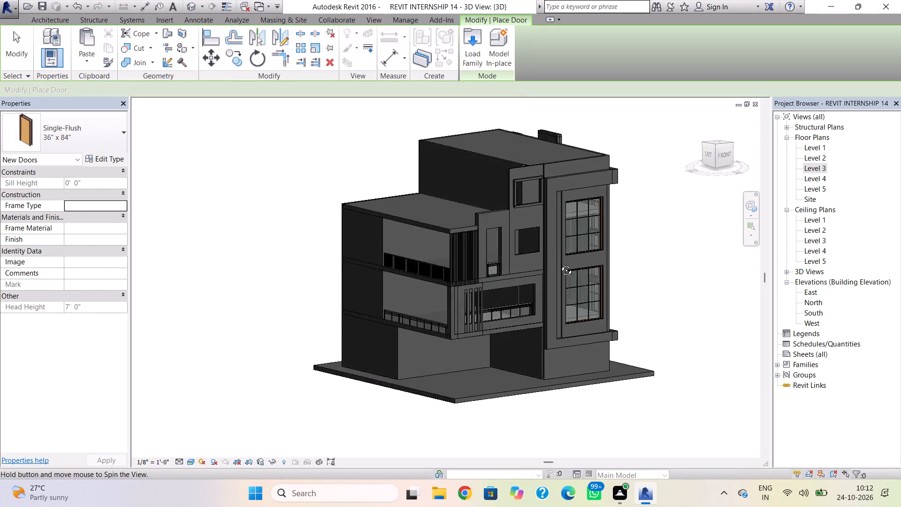
{"action": "right_click_drag", "start_coordinate": [559, 263], "coordinate": [369, 256], "text": "shift"}
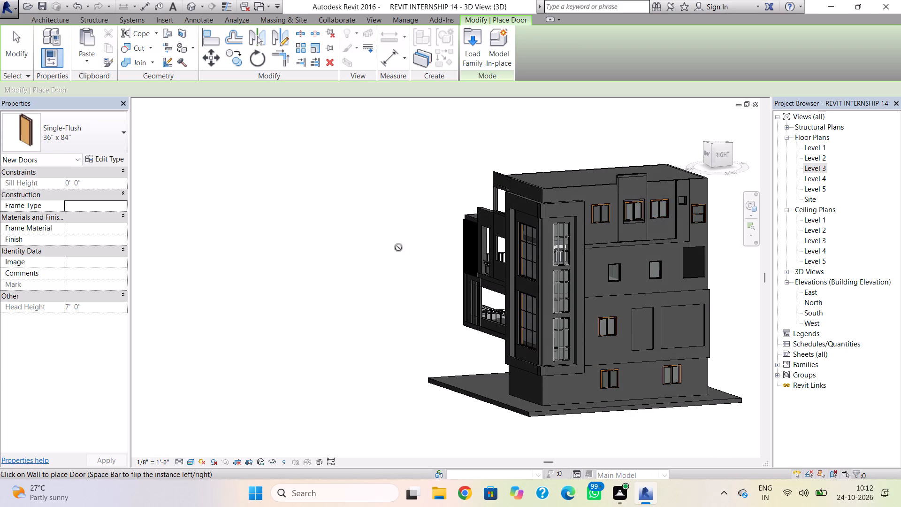
{"action": "key", "text": "Escape"}
{"action": "left_click", "coordinate": [577, 191]}
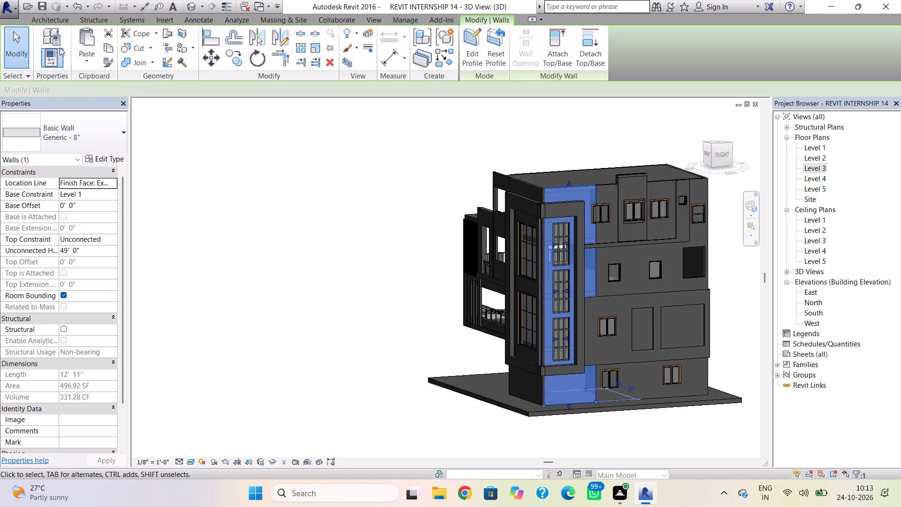
{"action": "left_click", "coordinate": [53, 21]}
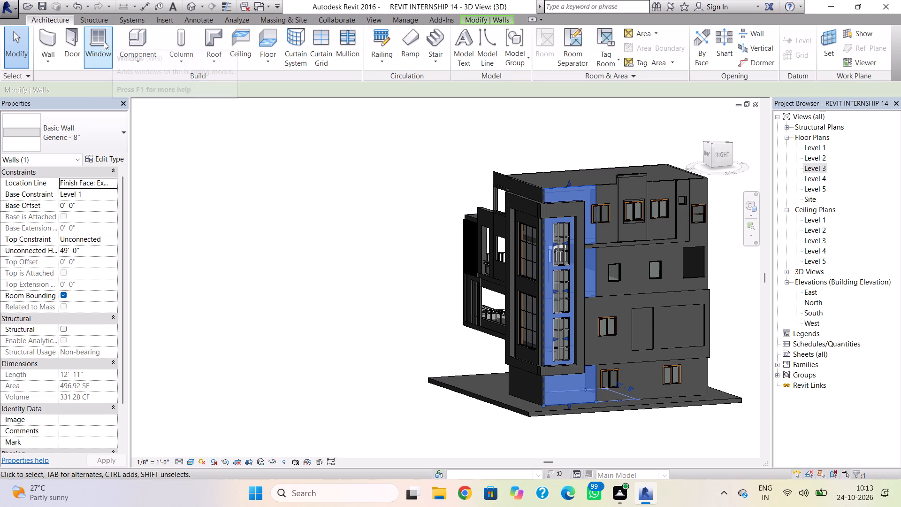
{"action": "left_click", "coordinate": [104, 41]}
{"action": "left_click", "coordinate": [92, 146]}
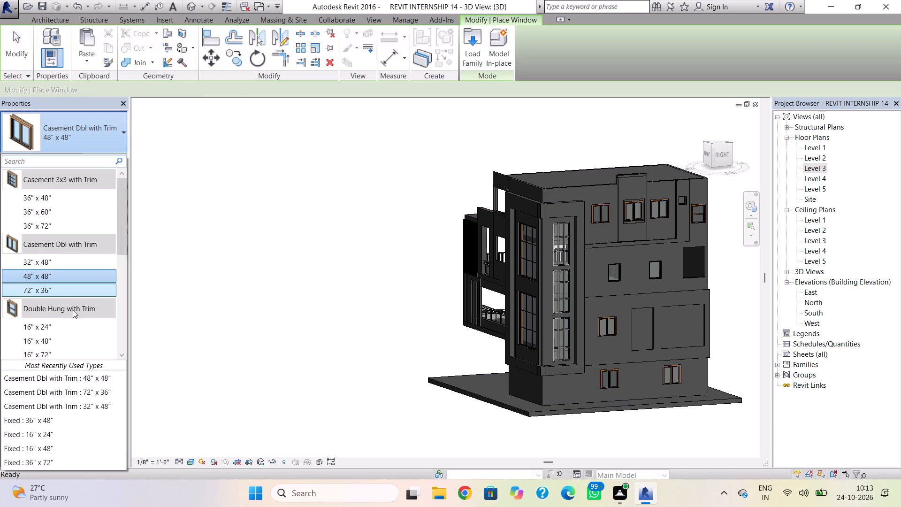
{"action": "scroll", "coordinate": [62, 330], "scroll_direction": "down", "scroll_amount": 6}
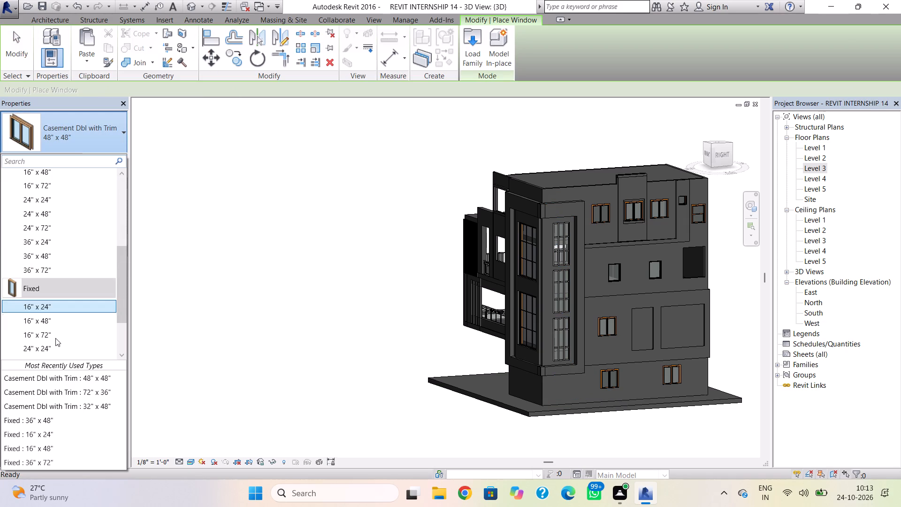
{"action": "left_click", "coordinate": [57, 309]}
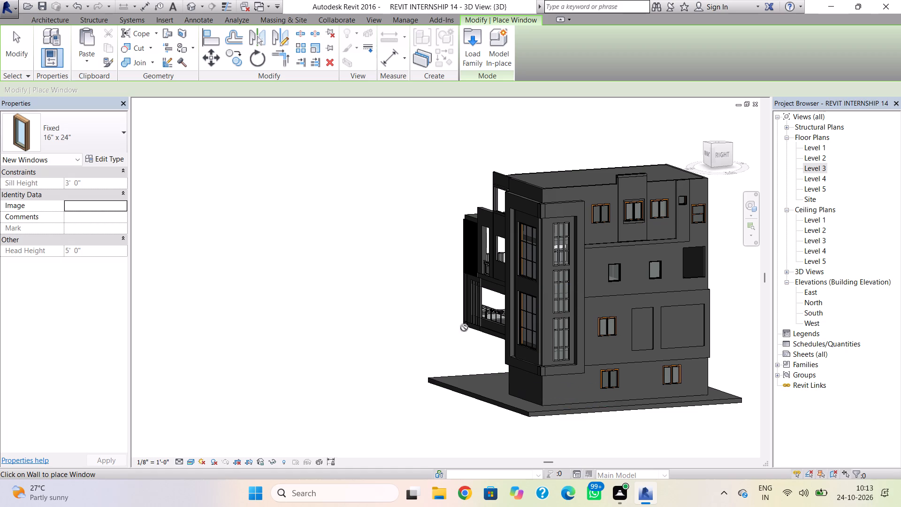
{"action": "left_click", "coordinate": [582, 272]}
{"action": "key", "text": "Escape"}
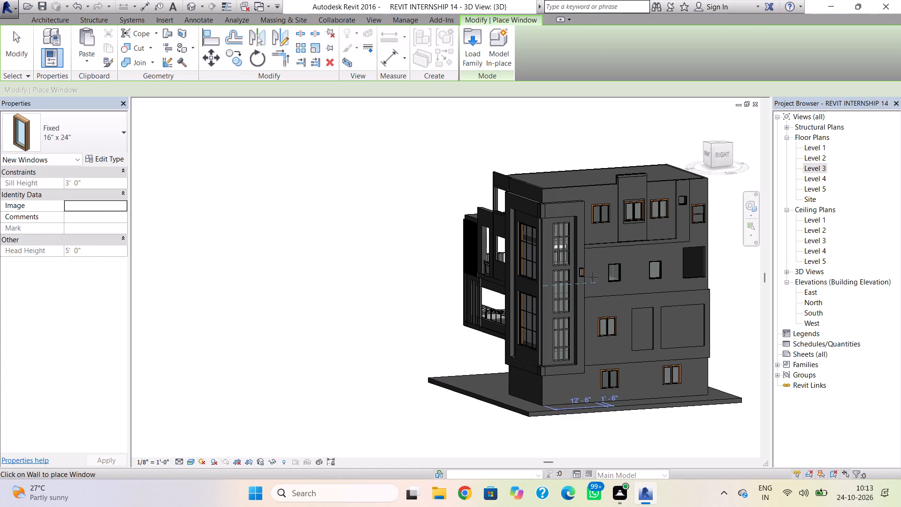
{"action": "key", "text": "Escape"}
Nudge the new Fixed 16" x 24" window slightly toward the tall glazing and up, to a sill height of about 5' 10".
{"action": "scroll", "coordinate": [590, 275], "scroll_direction": "up", "scroll_amount": 7}
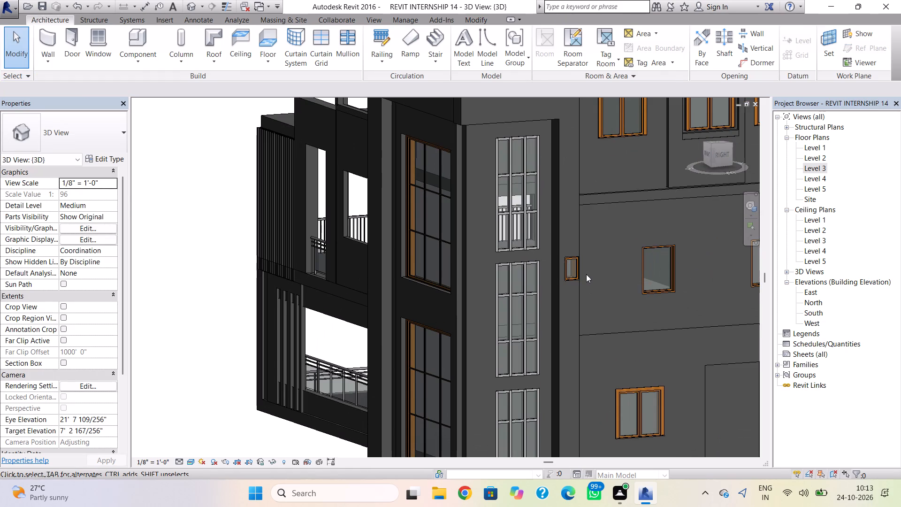
{"action": "scroll", "coordinate": [586, 274], "scroll_direction": "down", "scroll_amount": 3}
{"action": "middle_click_drag", "start_coordinate": [586, 274], "coordinate": [562, 317]}
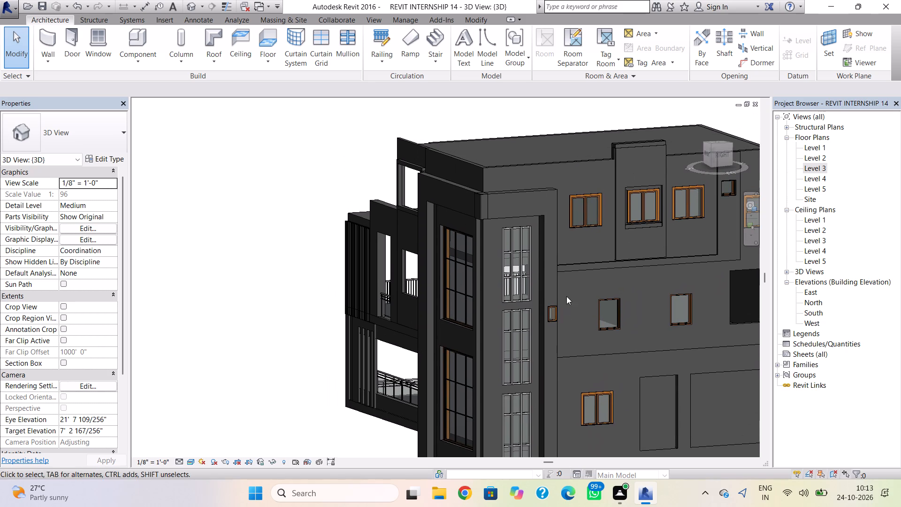
{"action": "left_click", "coordinate": [553, 303]}
{"action": "key", "text": "Left"}
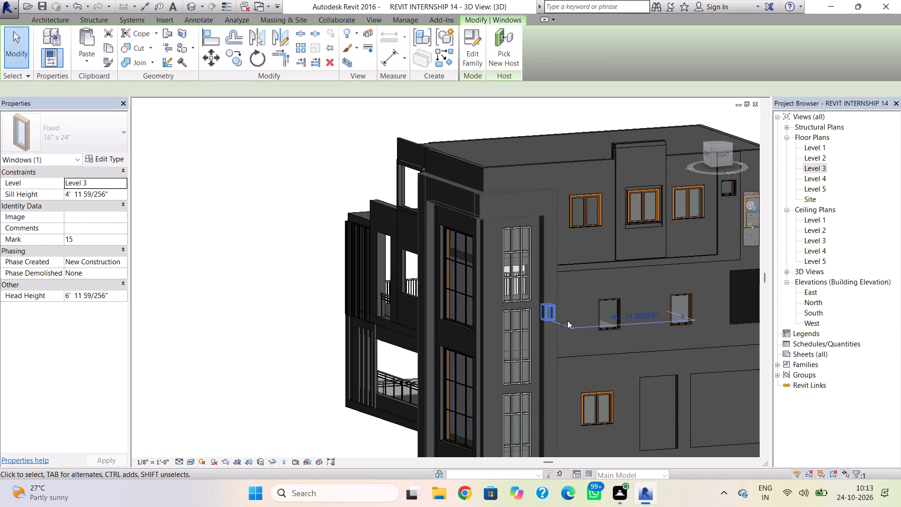
{"action": "key", "text": "Up"}
{"action": "key", "text": "Up"}
{"action": "key", "text": "Up"}
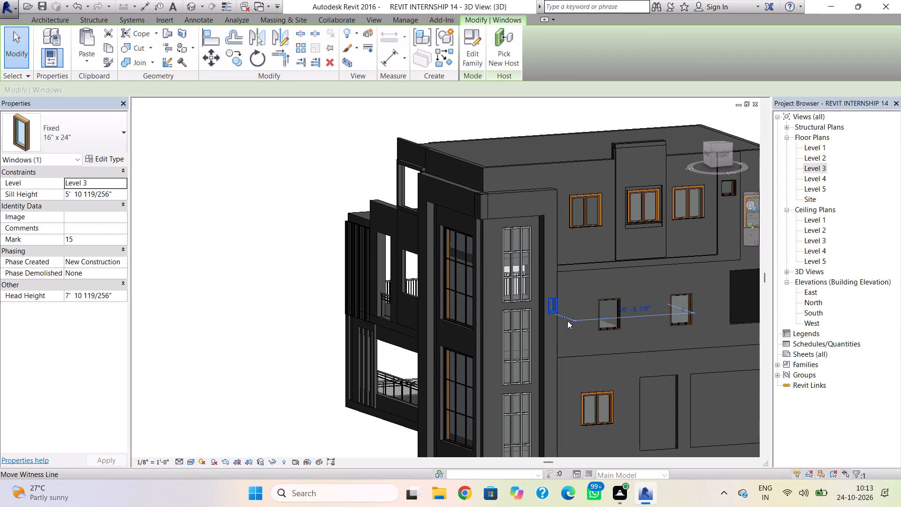
{"action": "key", "text": "Left"}
{"action": "key", "text": "Escape"}
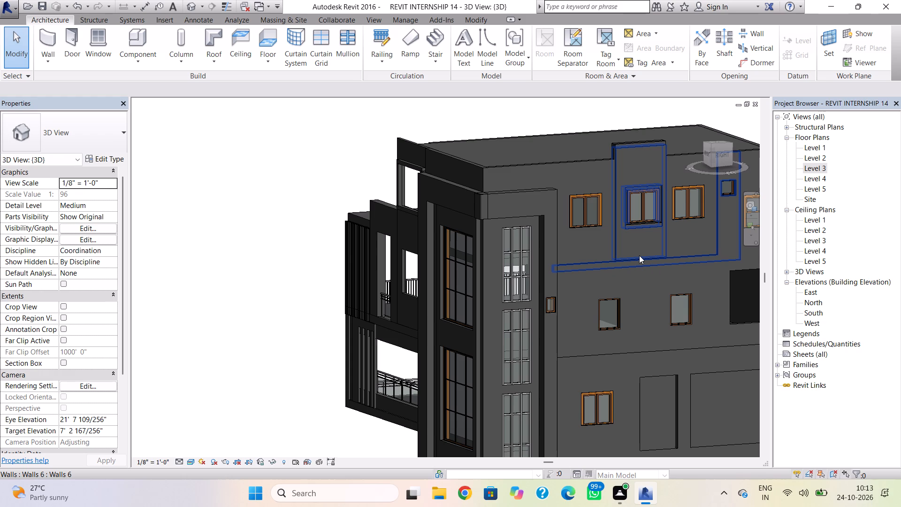
Examine the right-side facade, especially the in-place wall panel with its two large rectangular recesses.
{"action": "scroll", "coordinate": [546, 323], "scroll_direction": "down", "scroll_amount": 3}
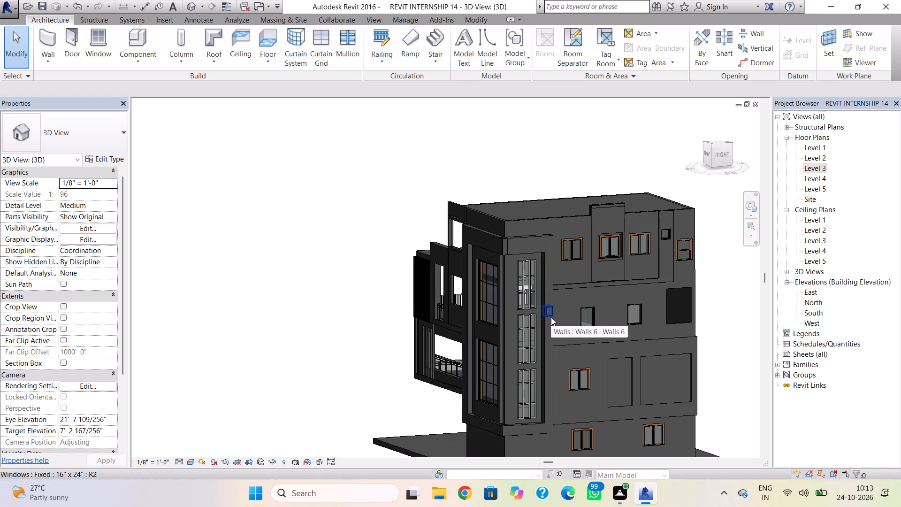
{"action": "scroll", "coordinate": [553, 315], "scroll_direction": "down", "scroll_amount": 1}
{"action": "right_click_drag", "start_coordinate": [542, 339], "coordinate": [542, 339]}
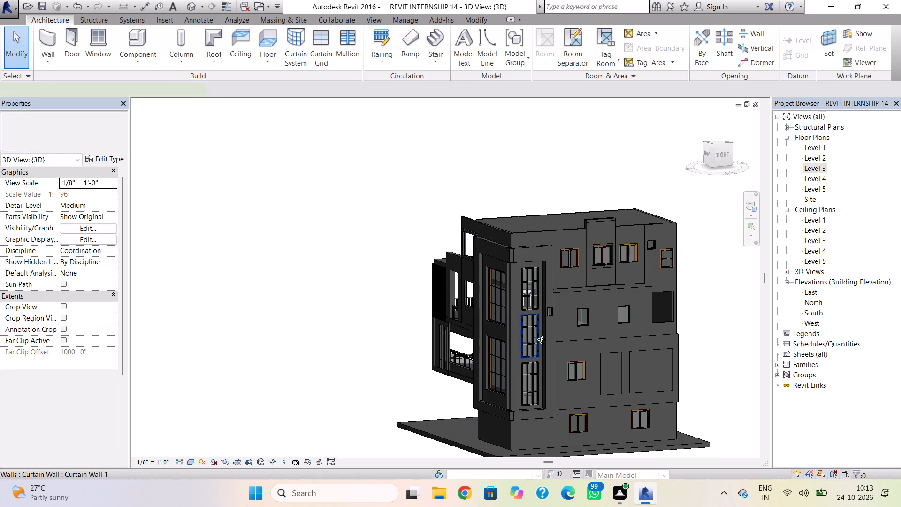
{"action": "right_click_drag", "start_coordinate": [542, 339], "coordinate": [568, 352]}
{"action": "key", "text": "Escape"}
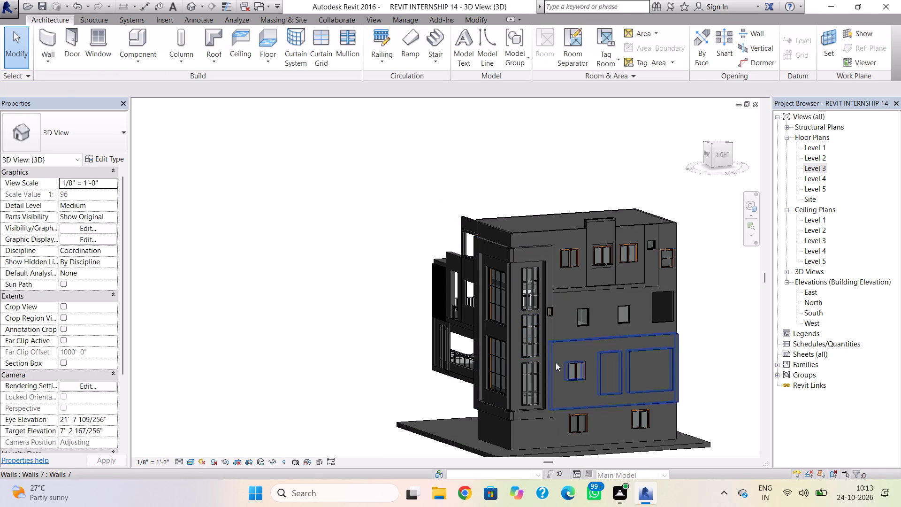
{"action": "right_click_drag", "start_coordinate": [558, 362], "coordinate": [561, 374], "text": "shift"}
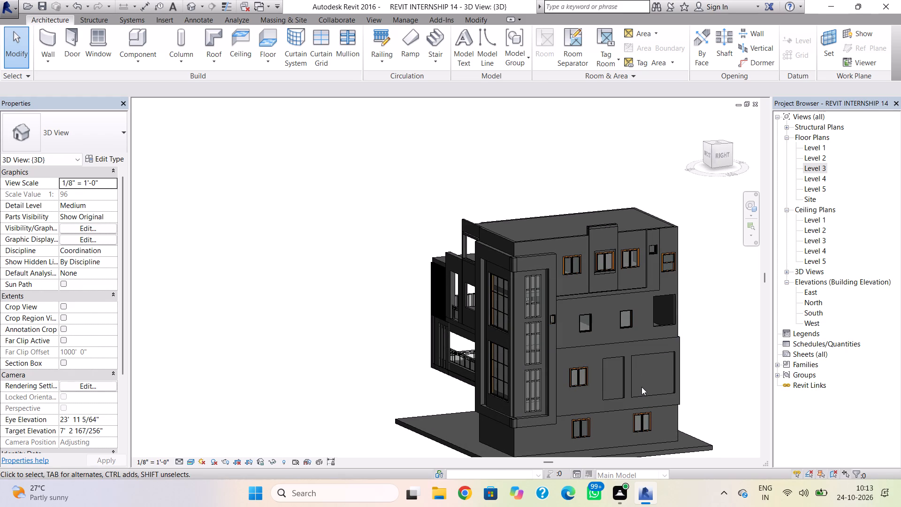
{"action": "left_click", "coordinate": [653, 357]}
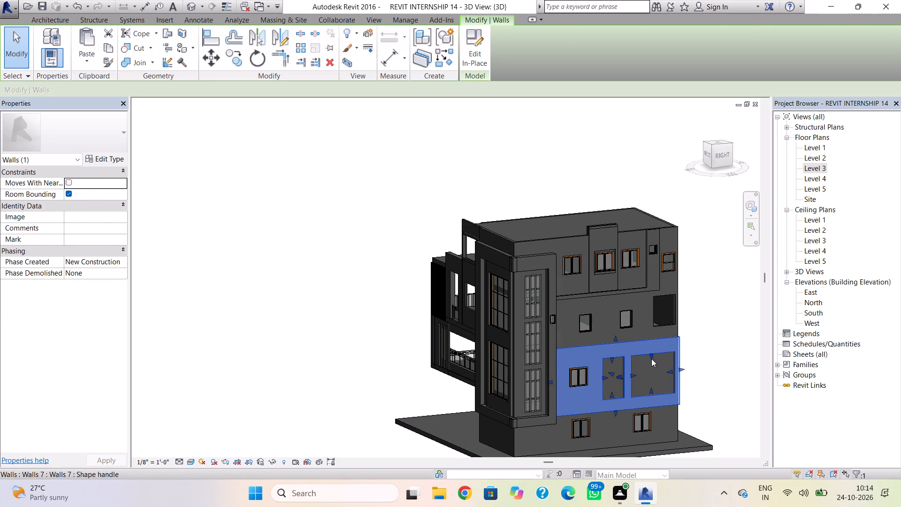
{"action": "key", "text": "Escape"}
{"action": "right_click_drag", "start_coordinate": [699, 379], "coordinate": [571, 367], "text": "shift"}
{"action": "scroll", "coordinate": [489, 387], "scroll_direction": "up", "scroll_amount": 6}
{"action": "right_click_drag", "start_coordinate": [481, 389], "coordinate": [464, 355], "text": "shift"}
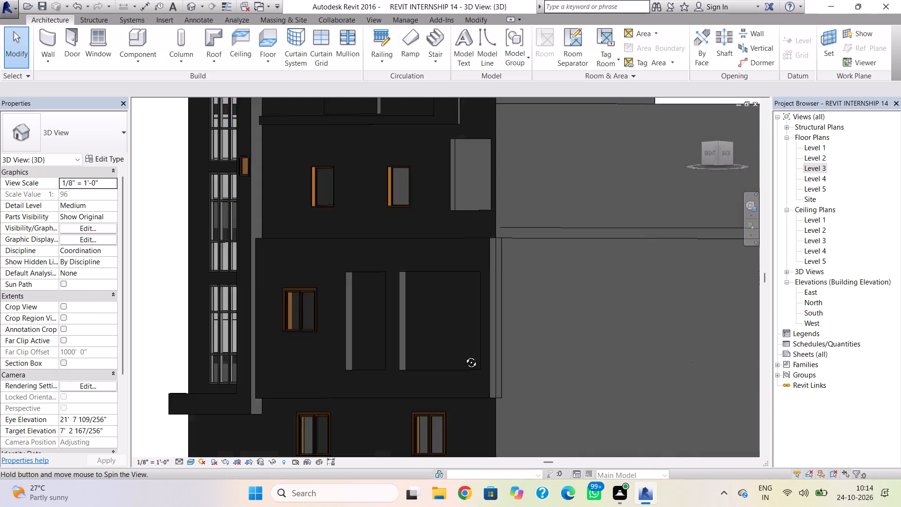
{"action": "right_click_drag", "start_coordinate": [464, 355], "coordinate": [456, 352], "text": "shift"}
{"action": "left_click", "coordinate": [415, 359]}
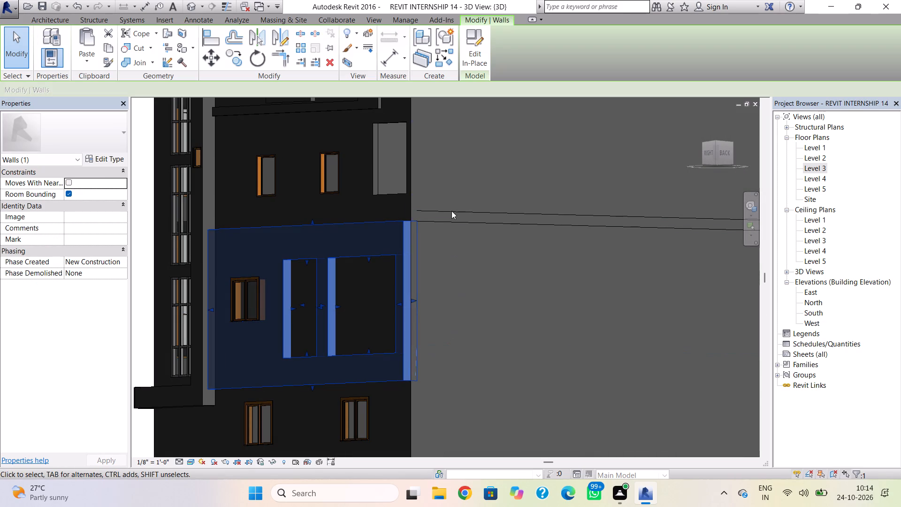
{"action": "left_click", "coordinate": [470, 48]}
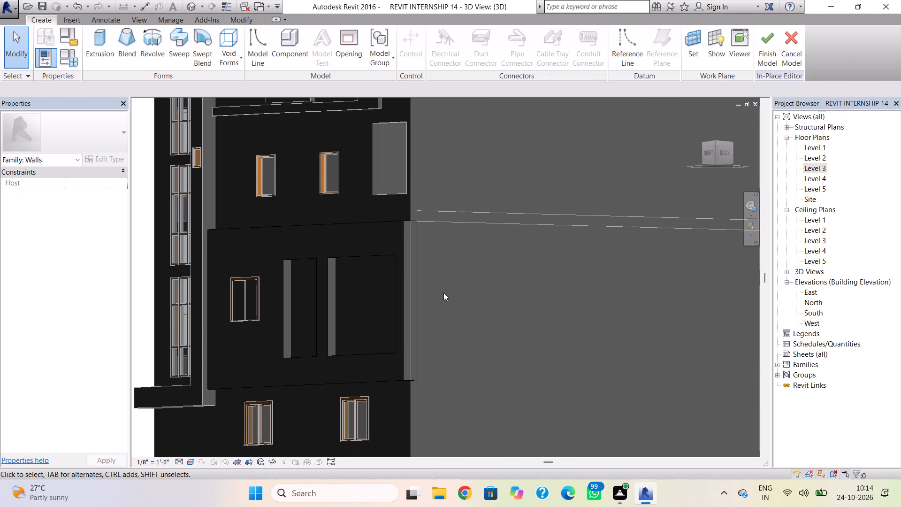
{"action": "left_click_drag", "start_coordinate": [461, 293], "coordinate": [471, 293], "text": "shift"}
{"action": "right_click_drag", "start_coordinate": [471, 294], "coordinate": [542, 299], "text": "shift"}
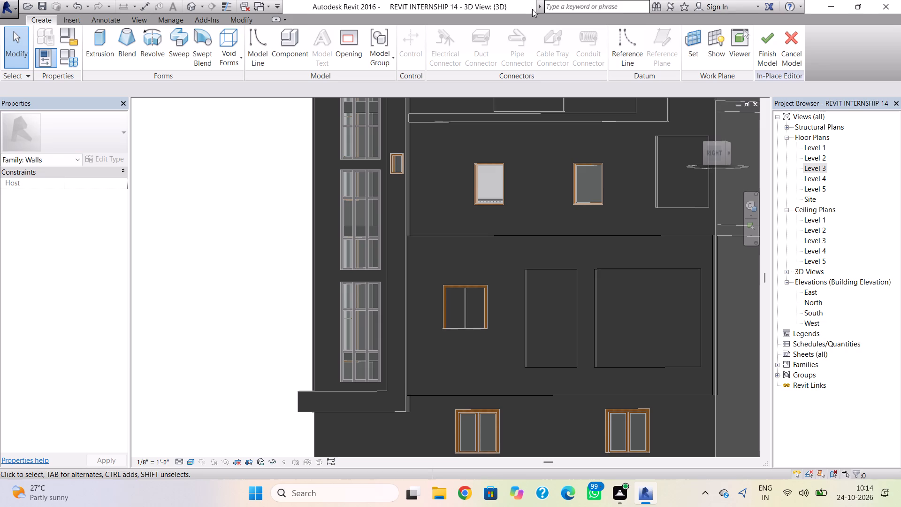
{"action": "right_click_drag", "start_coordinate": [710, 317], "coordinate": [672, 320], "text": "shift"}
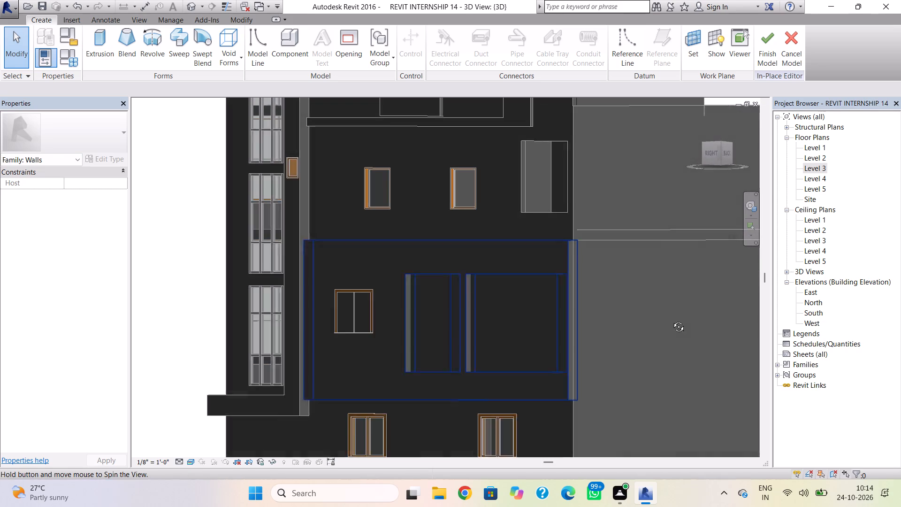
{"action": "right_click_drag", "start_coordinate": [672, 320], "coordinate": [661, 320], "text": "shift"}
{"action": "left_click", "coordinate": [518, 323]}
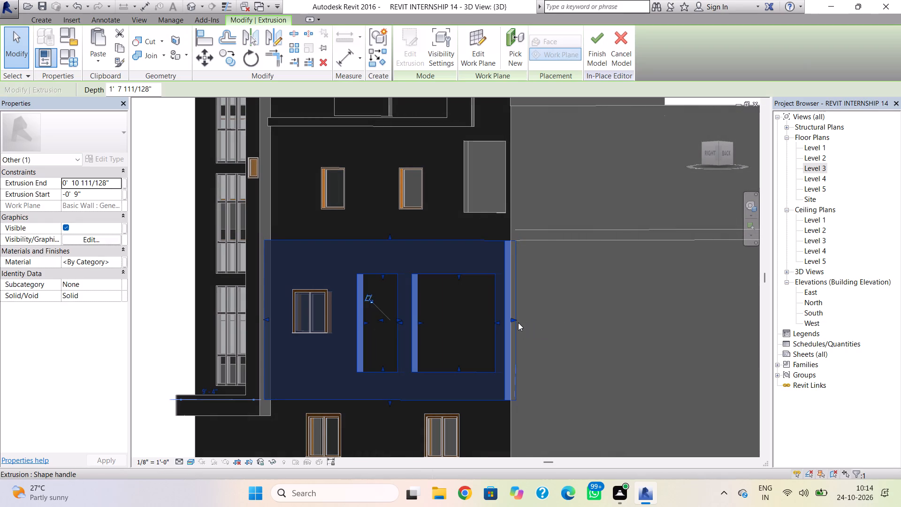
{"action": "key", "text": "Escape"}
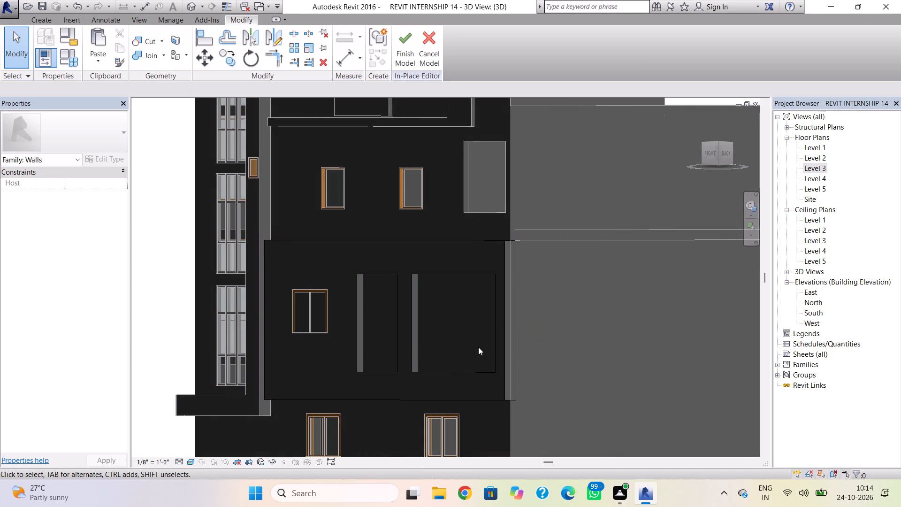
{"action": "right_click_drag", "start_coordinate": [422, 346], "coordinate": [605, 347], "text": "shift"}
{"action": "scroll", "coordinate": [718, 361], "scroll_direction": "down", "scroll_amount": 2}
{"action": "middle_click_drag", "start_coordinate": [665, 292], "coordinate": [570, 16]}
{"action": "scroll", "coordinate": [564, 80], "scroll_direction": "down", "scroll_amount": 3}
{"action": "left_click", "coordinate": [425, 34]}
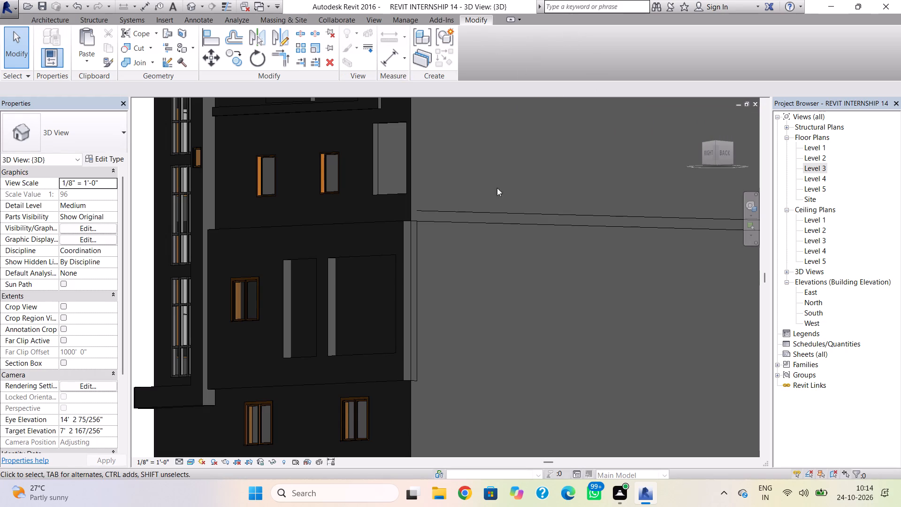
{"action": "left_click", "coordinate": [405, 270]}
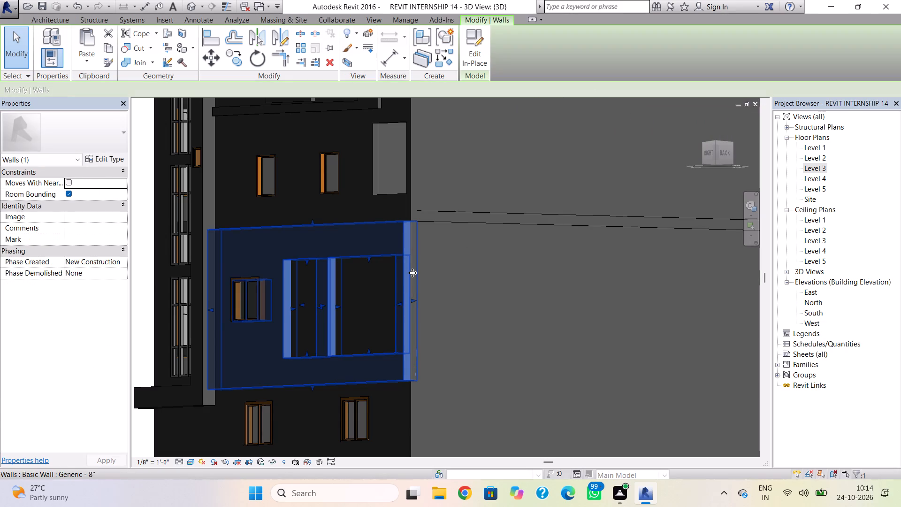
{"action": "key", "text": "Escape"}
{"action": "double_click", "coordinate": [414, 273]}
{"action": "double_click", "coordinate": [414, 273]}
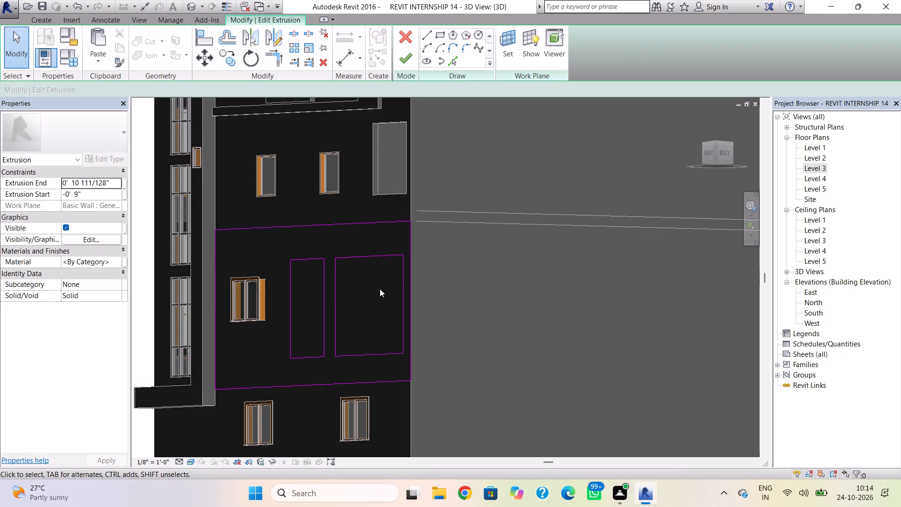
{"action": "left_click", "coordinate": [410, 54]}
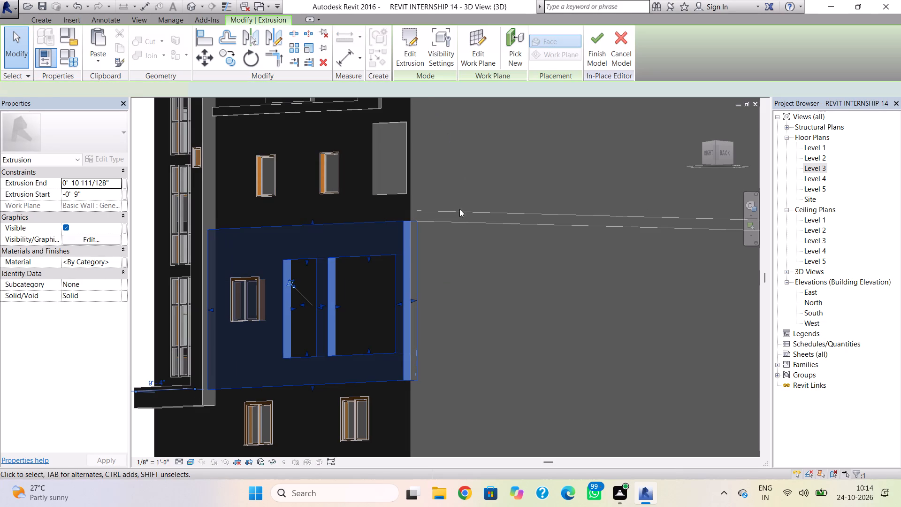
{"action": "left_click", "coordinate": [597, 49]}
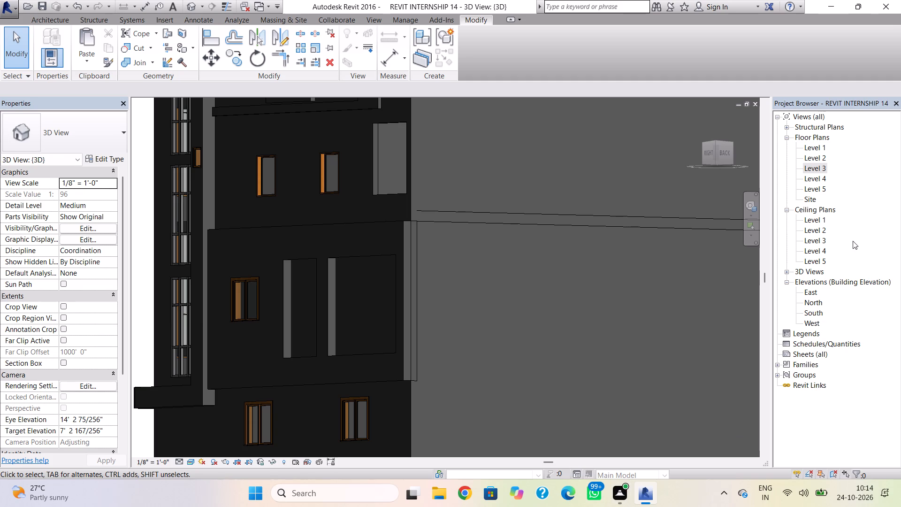
Edit the right-side Generic - 8" wall's profile in the East elevation, sketching a rectangular opening about 10' 8" by 7' 9" within the wide panel recess.
{"action": "scroll", "coordinate": [634, 298], "scroll_direction": "down", "scroll_amount": 4}
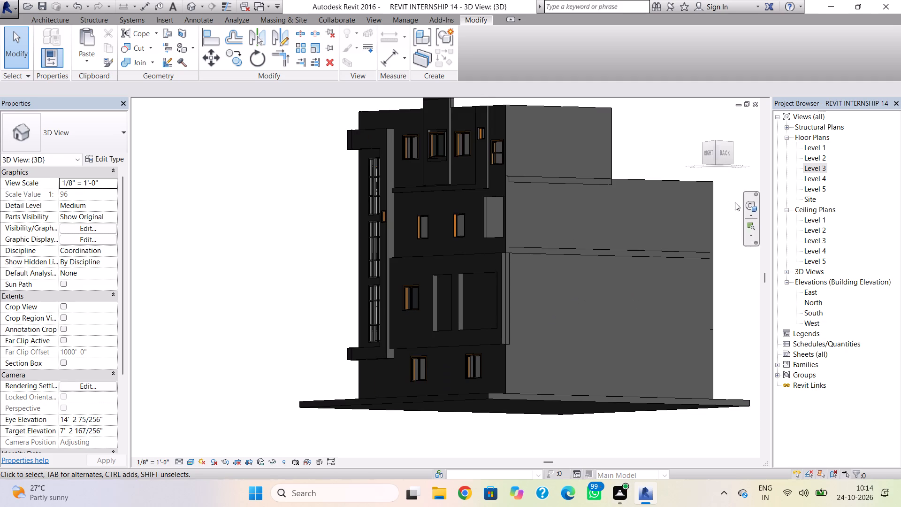
{"action": "double_click", "coordinate": [814, 154]}
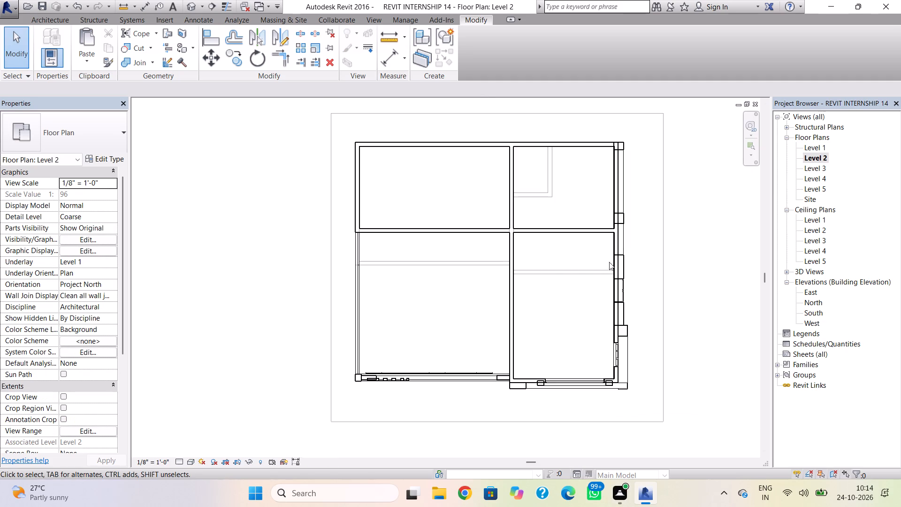
{"action": "double_click", "coordinate": [614, 193]}
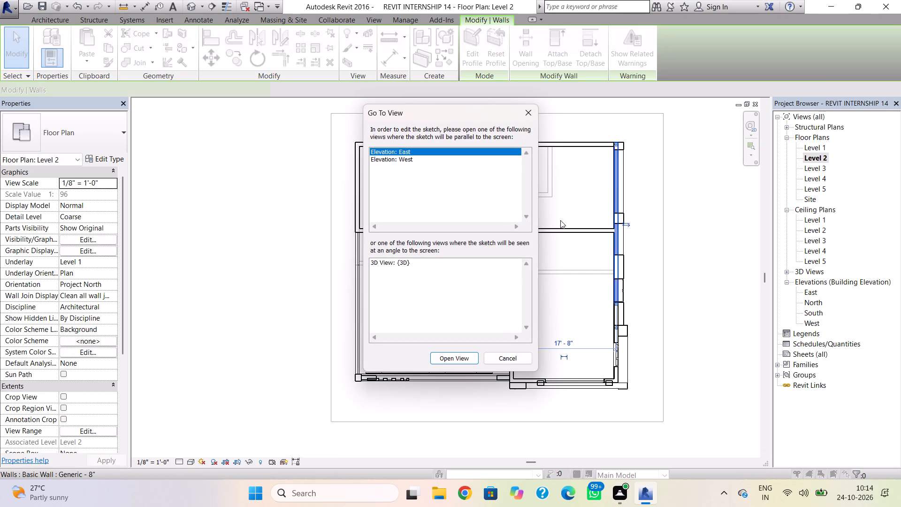
{"action": "left_click", "coordinate": [528, 111]}
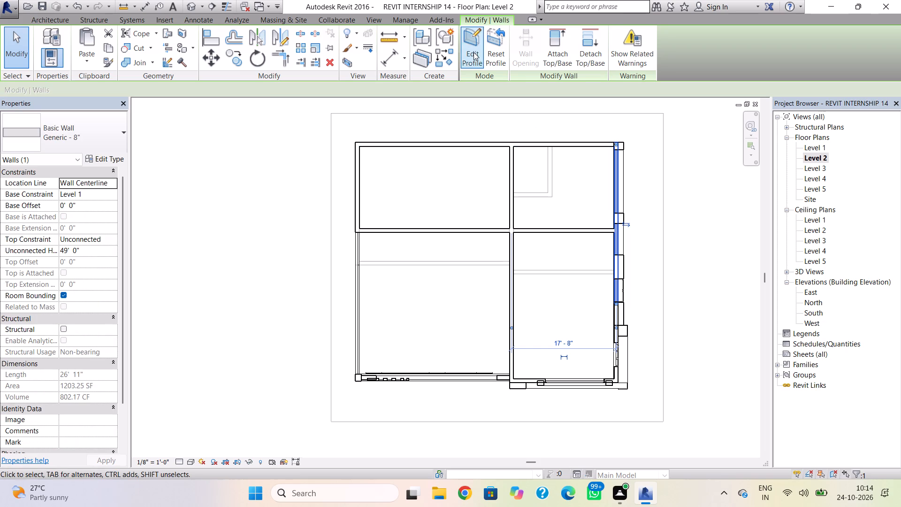
{"action": "left_click", "coordinate": [473, 51]}
{"action": "left_click", "coordinate": [523, 115]}
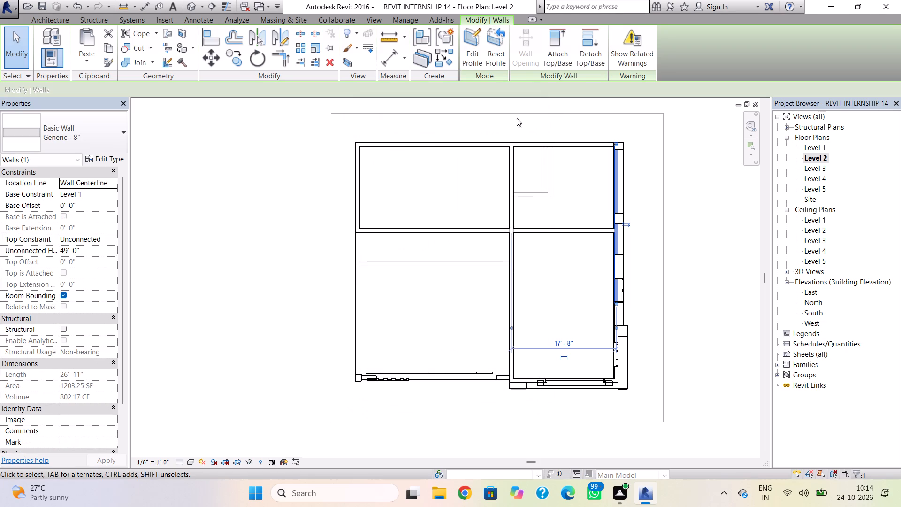
{"action": "left_click", "coordinate": [473, 46]}
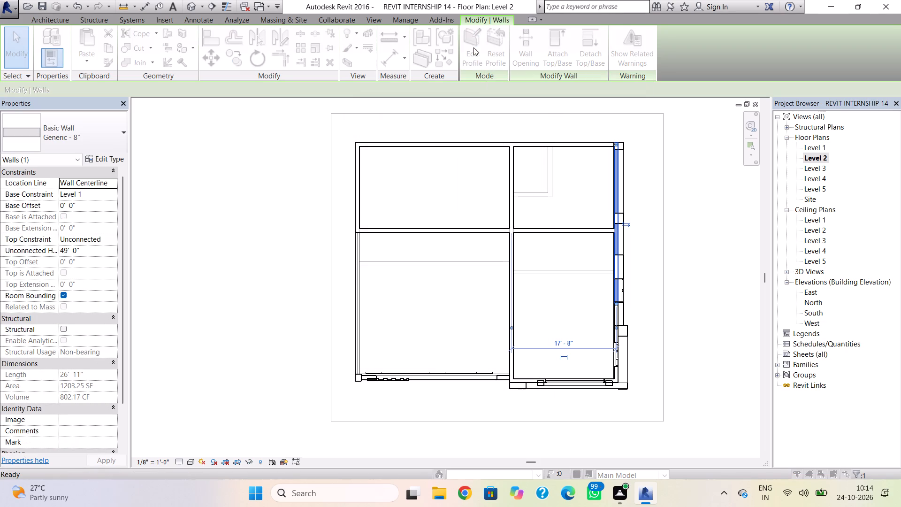
{"action": "left_click", "coordinate": [467, 363]}
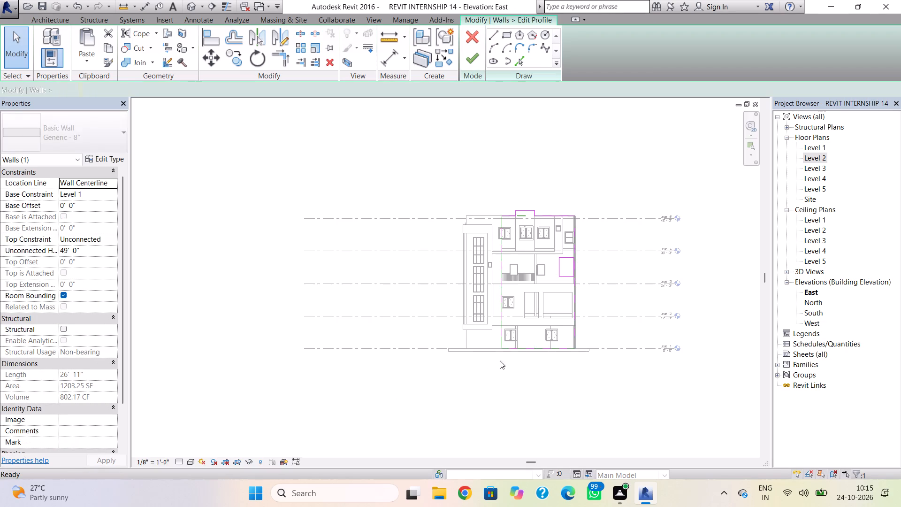
{"action": "scroll", "coordinate": [550, 300], "scroll_direction": "up", "scroll_amount": 7}
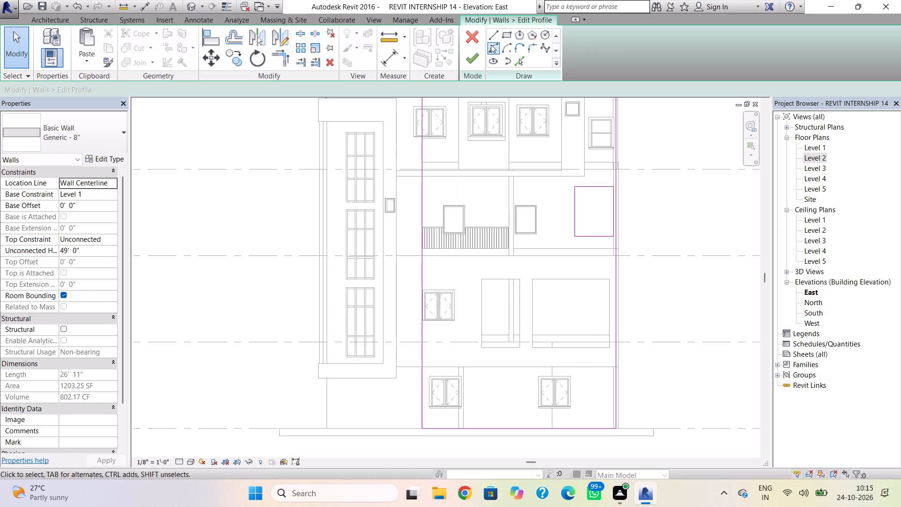
{"action": "left_click", "coordinate": [502, 36]}
{"action": "left_click", "coordinate": [534, 277]}
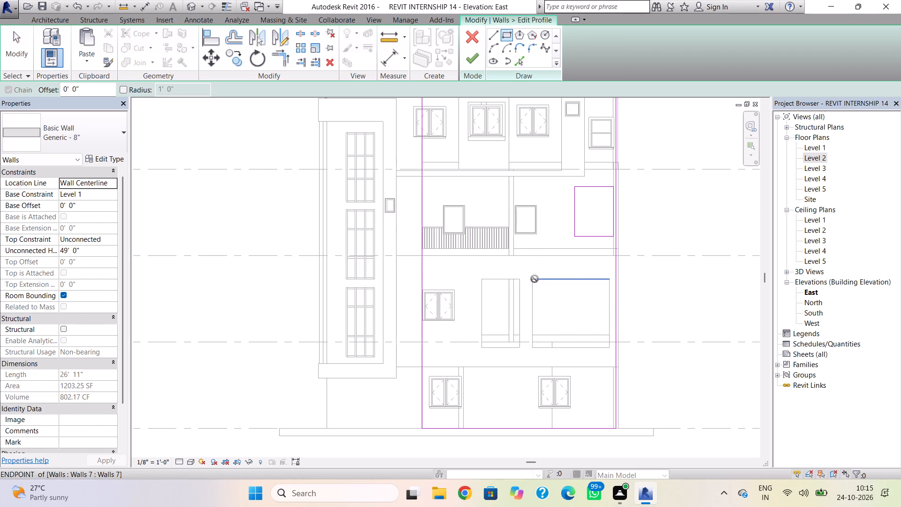
{"action": "left_click", "coordinate": [607, 335]}
{"action": "key", "text": "Escape"}
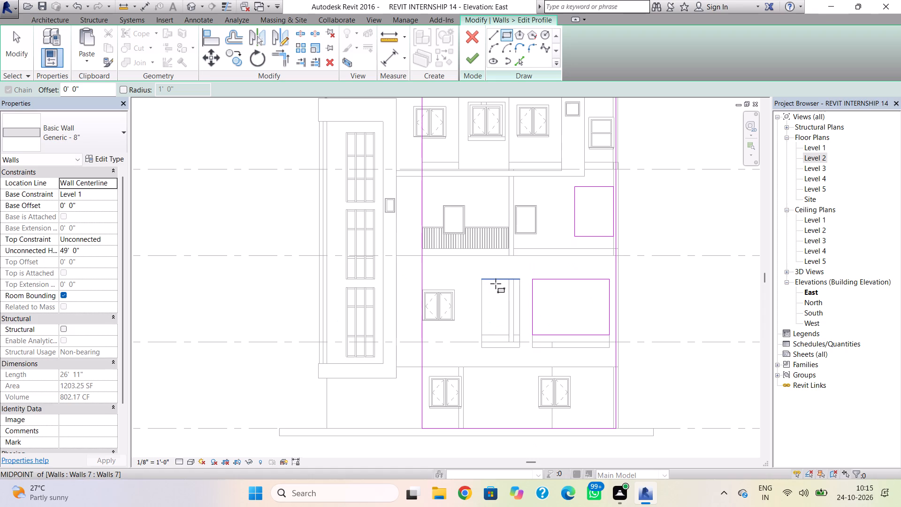
Sketch a second rectangular opening about 5' 3" by 7' 9" within the narrower panel recess and finish the wall profile.
{"action": "left_click", "coordinate": [484, 277]}
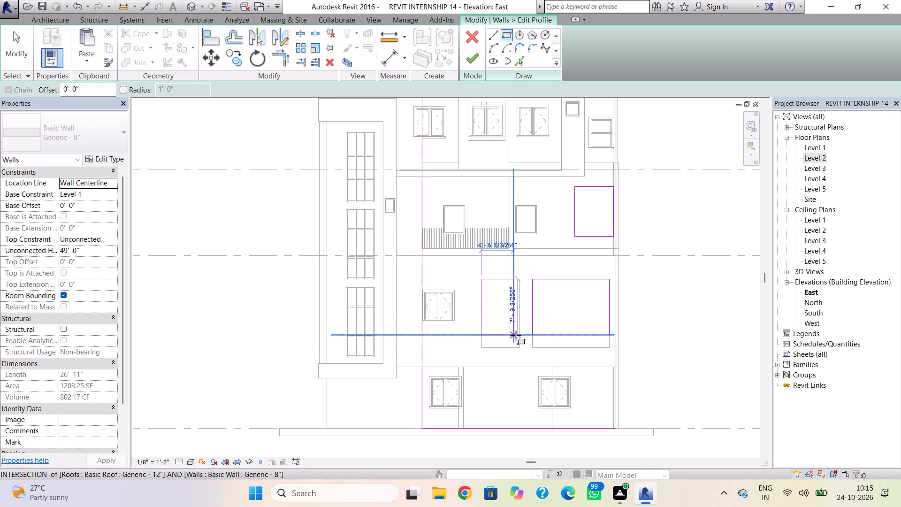
{"action": "left_click", "coordinate": [521, 334]}
{"action": "key", "text": "Escape"}
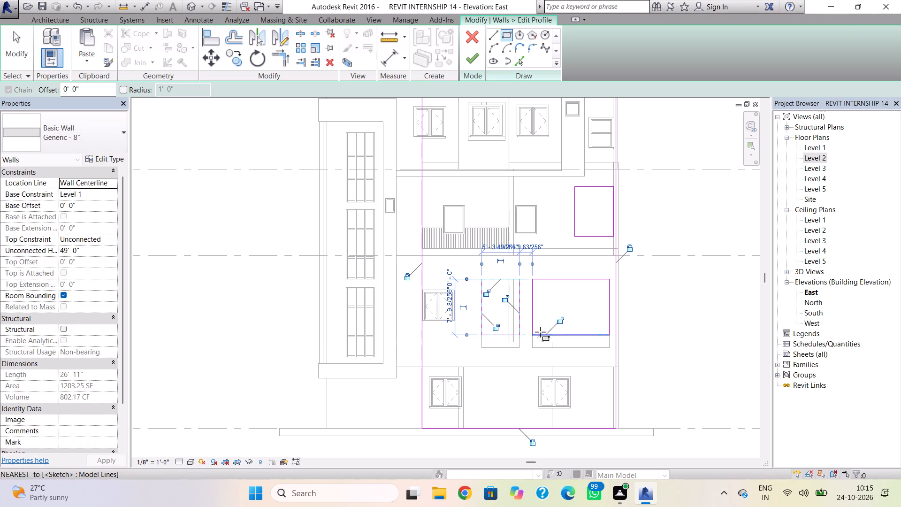
{"action": "left_click", "coordinate": [478, 56]}
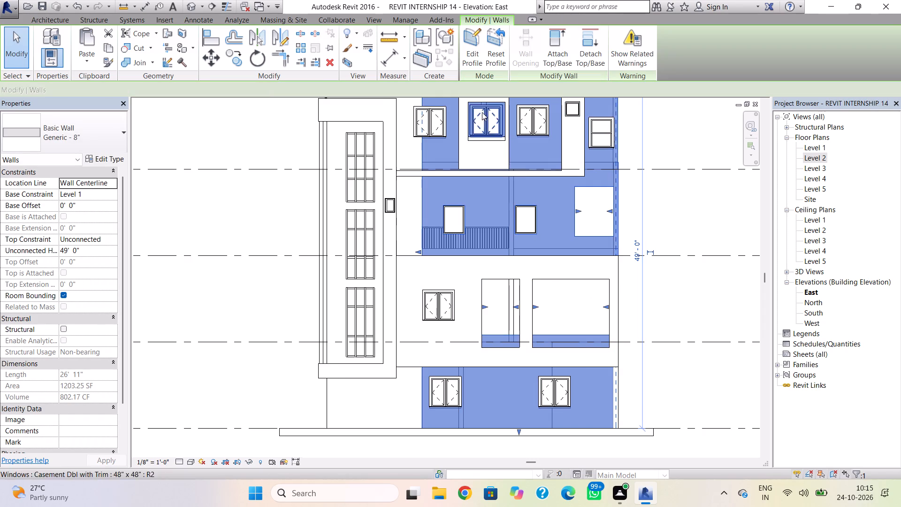
Examine the two new wall openings and the overall building from the front-right in the 3D view.
{"action": "scroll", "coordinate": [407, 175], "scroll_direction": "down", "scroll_amount": 2}
{"action": "middle_click_drag", "start_coordinate": [414, 196], "coordinate": [418, 224]}
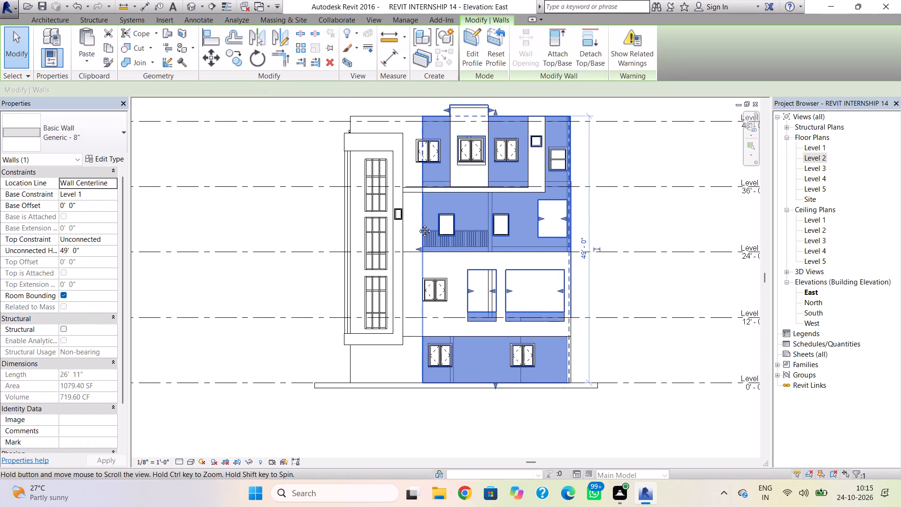
{"action": "middle_click_drag", "start_coordinate": [418, 224], "coordinate": [417, 240]}
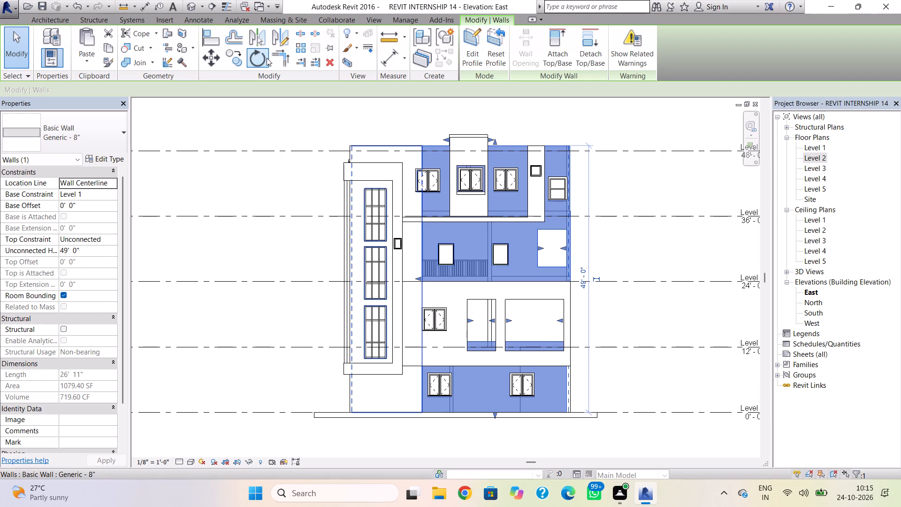
{"action": "left_click", "coordinate": [196, 6]}
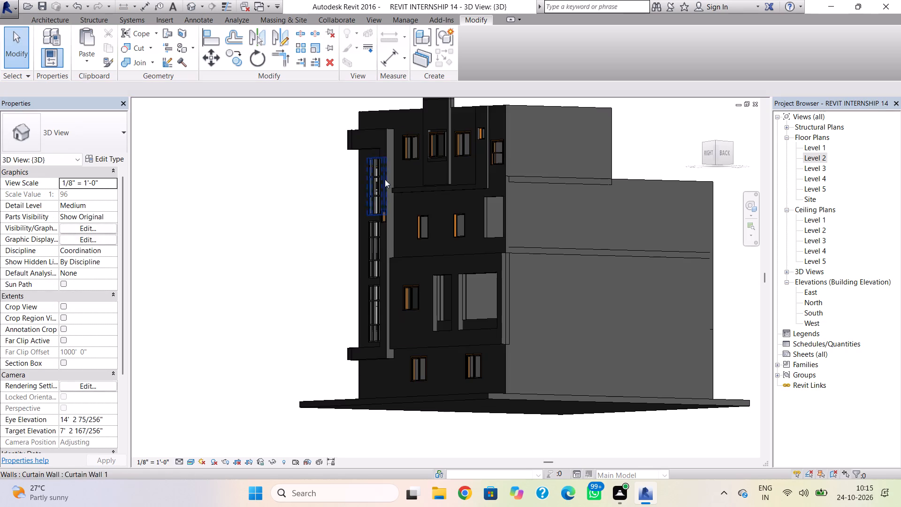
{"action": "right_click_drag", "start_coordinate": [433, 313], "coordinate": [517, 377], "text": "shift"}
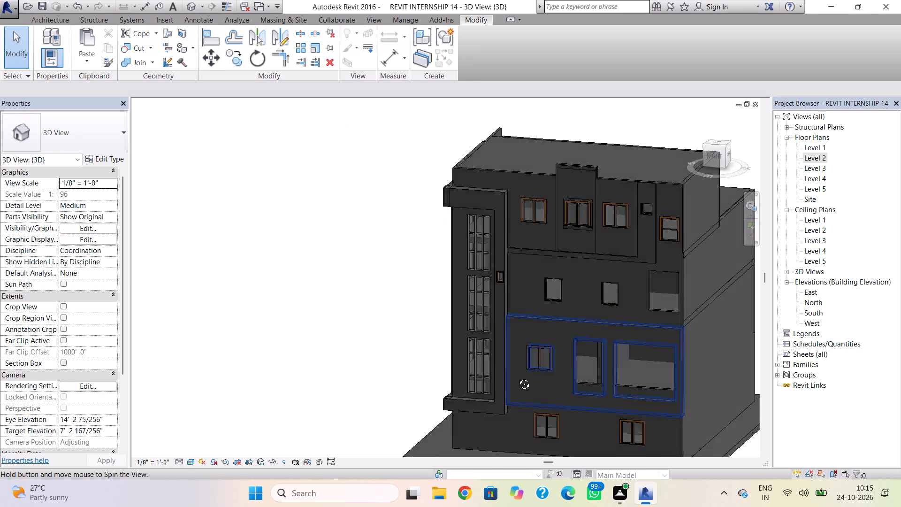
{"action": "right_click_drag", "start_coordinate": [517, 377], "coordinate": [631, 357], "text": "shift"}
{"action": "scroll", "coordinate": [631, 357], "scroll_direction": "down", "scroll_amount": 1}
{"action": "middle_click_drag", "start_coordinate": [631, 357], "coordinate": [463, 348]}
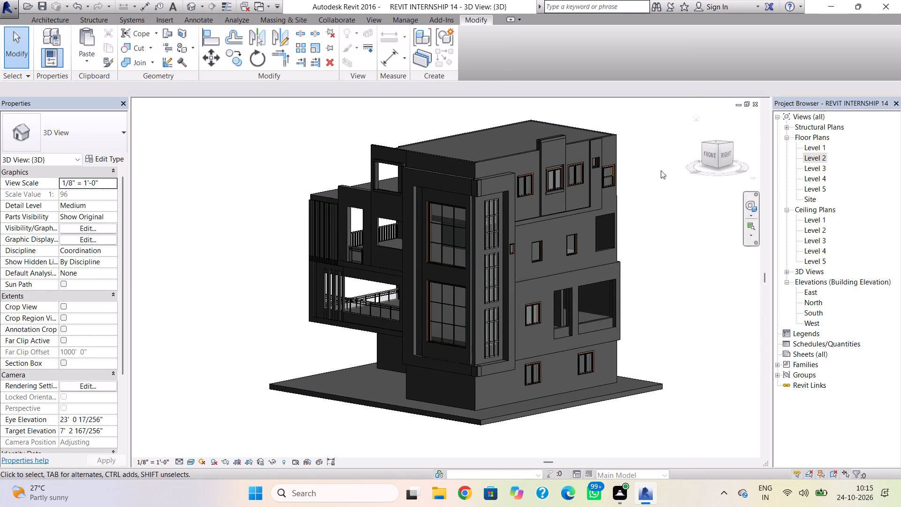
Open the Level 1 floor plan.
{"action": "left_click", "coordinate": [813, 141]}
{"action": "double_click", "coordinate": [813, 147]}
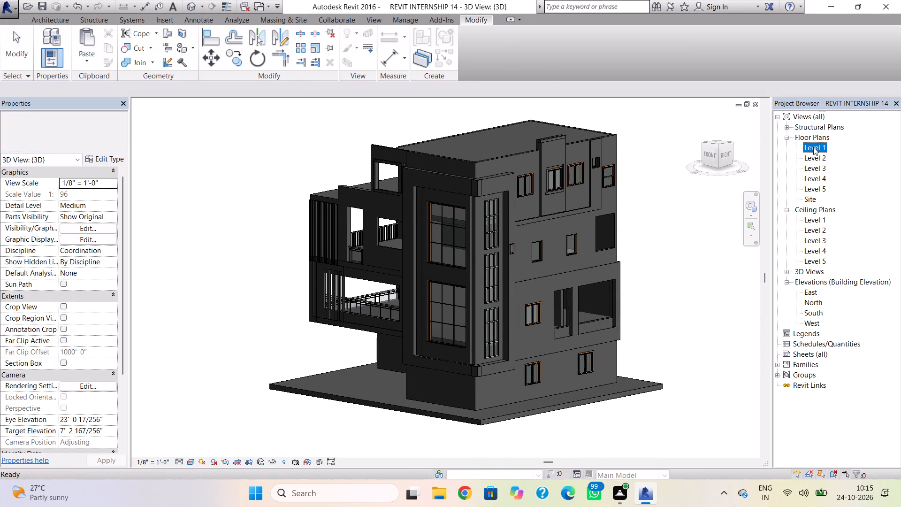
{"action": "scroll", "coordinate": [522, 234], "scroll_direction": "down", "scroll_amount": 3}
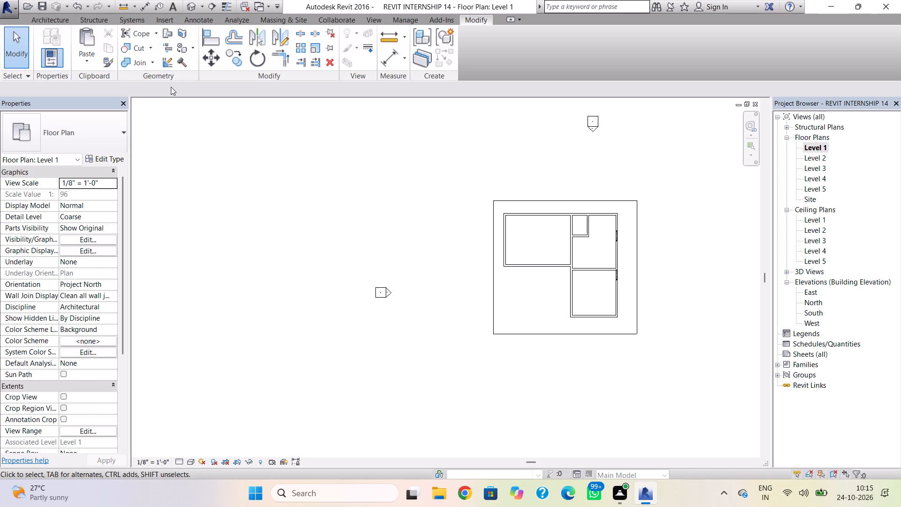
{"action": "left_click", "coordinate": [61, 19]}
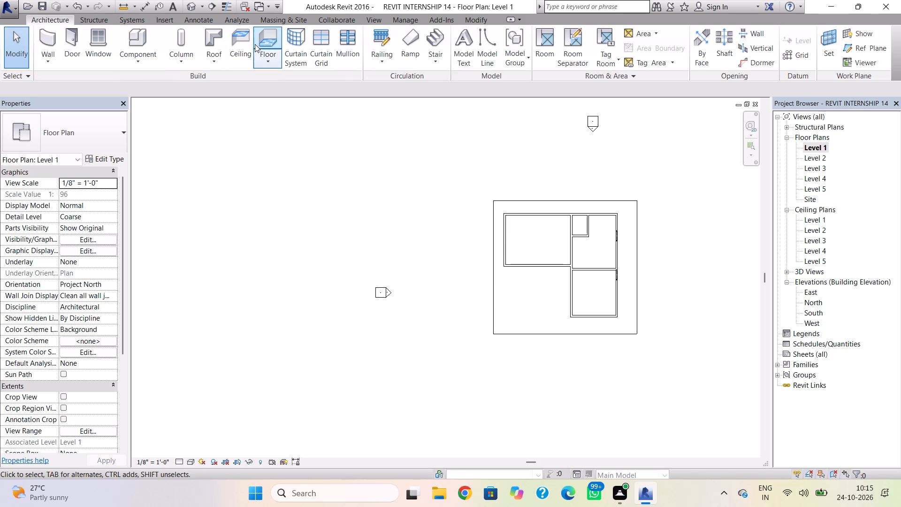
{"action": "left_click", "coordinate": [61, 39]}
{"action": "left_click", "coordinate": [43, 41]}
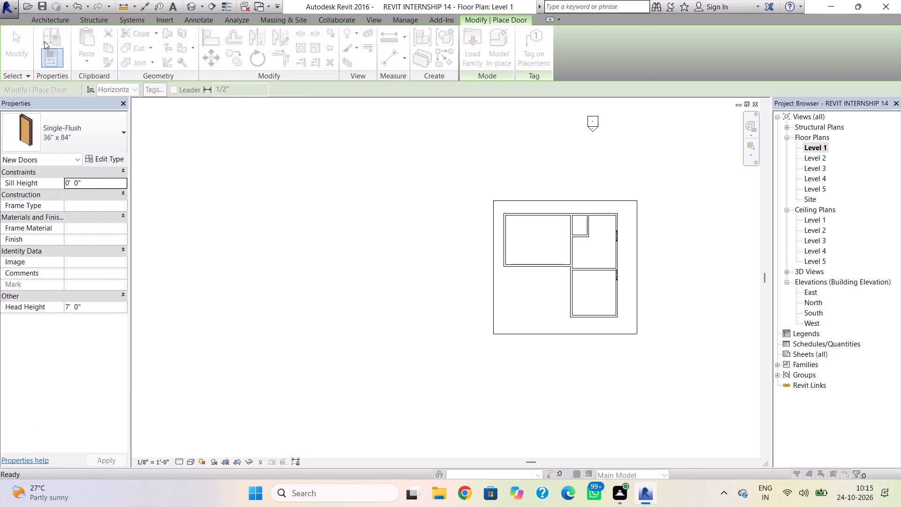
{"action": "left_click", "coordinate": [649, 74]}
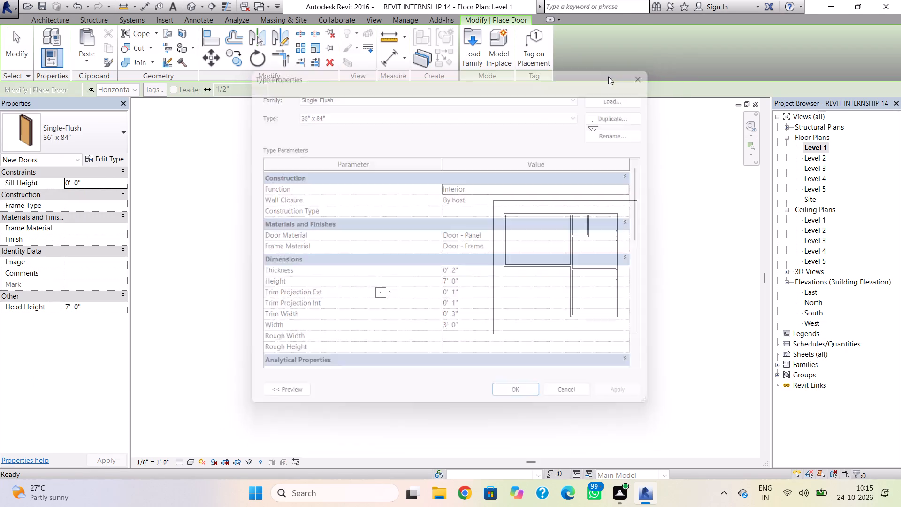
Draw a rectangle of Generic - 8" boundary walls, about 49' 6" by 46', around the building inside the base floor's edge on Level 1.
{"action": "left_click", "coordinate": [66, 20]}
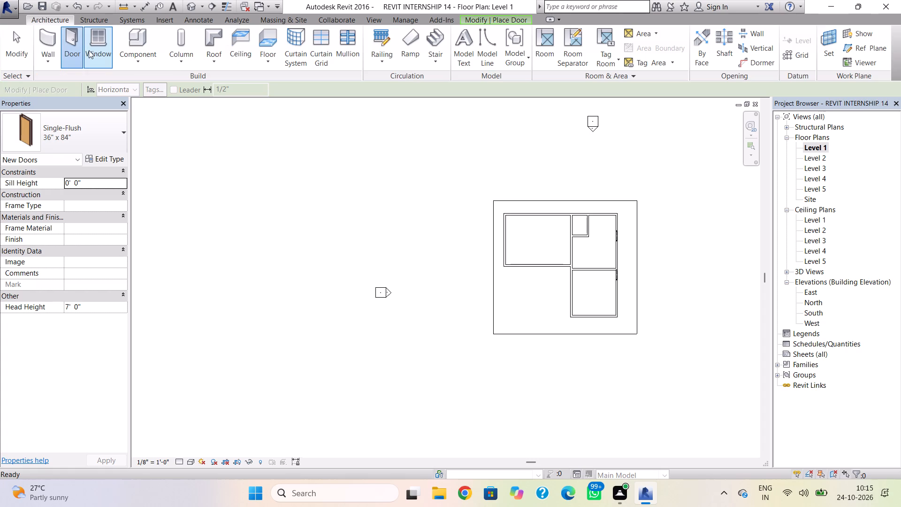
{"action": "left_click", "coordinate": [54, 41]}
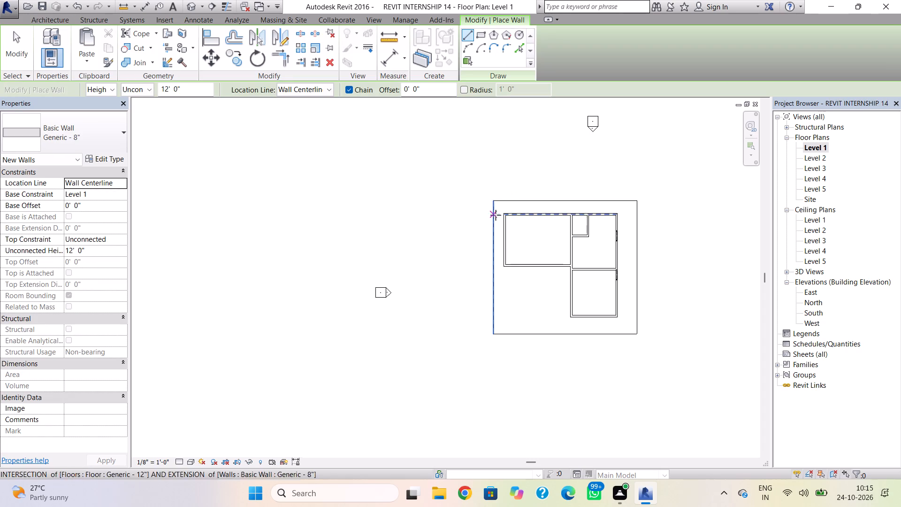
{"action": "left_click", "coordinate": [480, 35]}
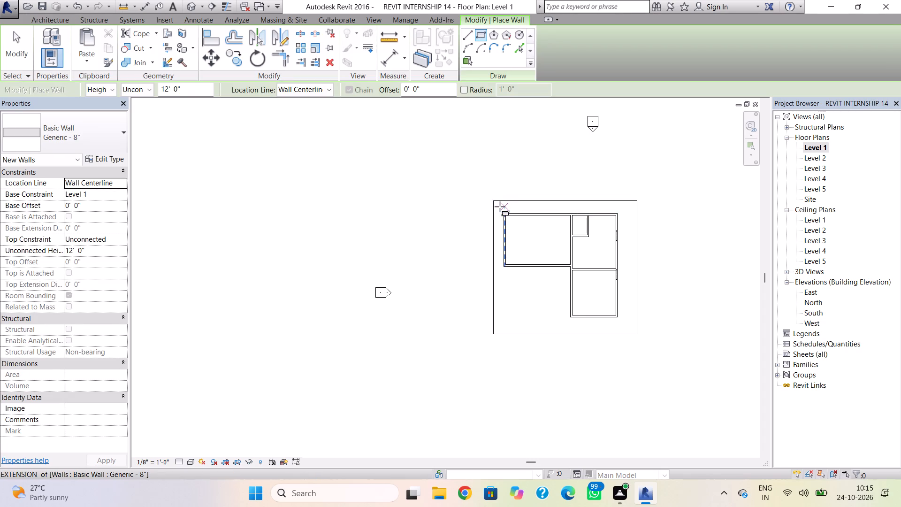
{"action": "scroll", "coordinate": [499, 210], "scroll_direction": "up", "scroll_amount": 3}
{"action": "left_click", "coordinate": [499, 206]}
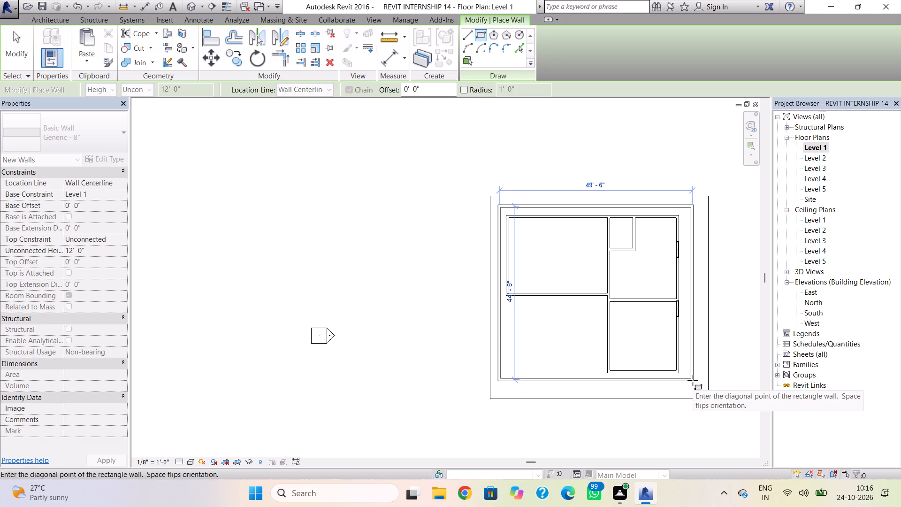
{"action": "left_click", "coordinate": [693, 385]}
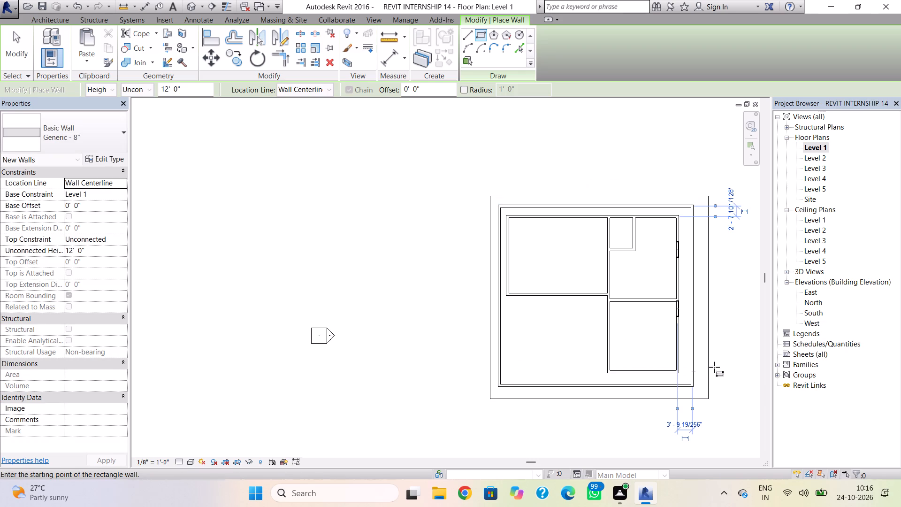
{"action": "key", "text": "Escape"}
{"action": "key", "text": "Escape"}
Set the unconnected height of all four boundary walls to 5'.
{"action": "left_click", "coordinate": [696, 371]}
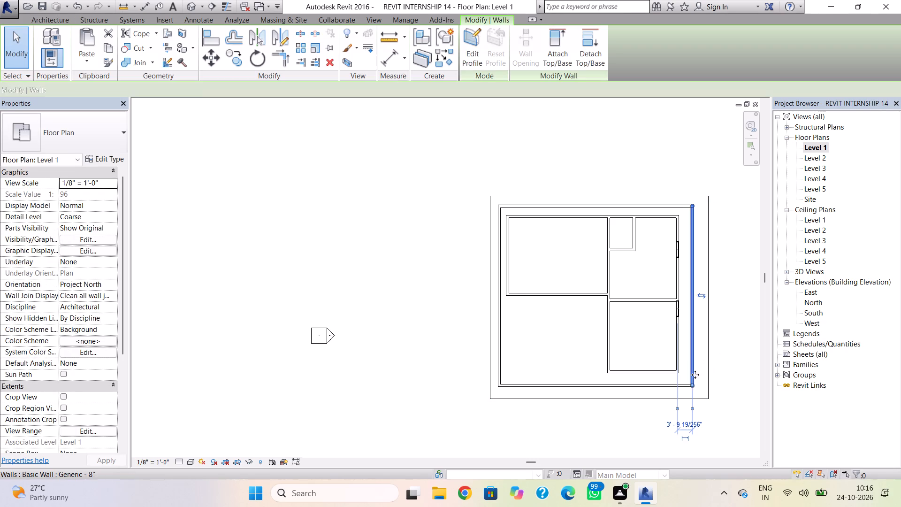
{"action": "left_click", "coordinate": [631, 386], "text": "ctrl"}
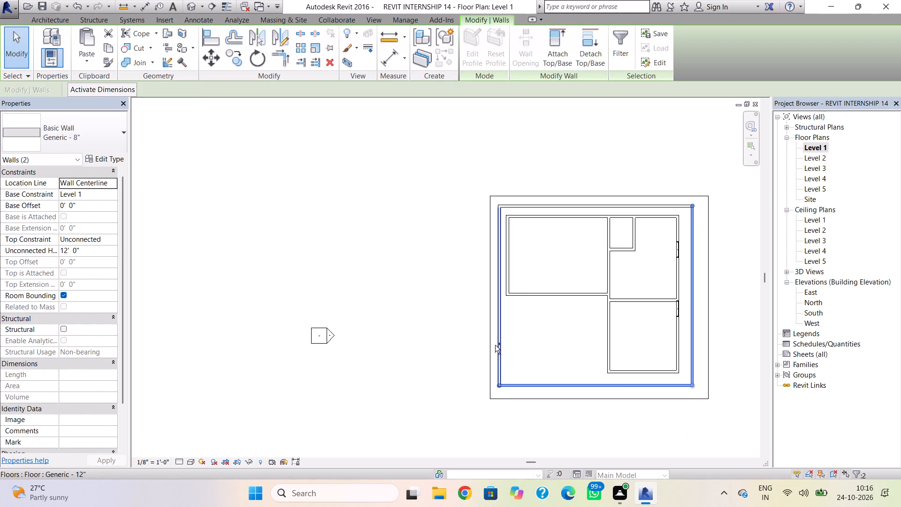
{"action": "left_click", "coordinate": [498, 345], "text": "ctrl"}
{"action": "left_click", "coordinate": [539, 202], "text": "ctrl"}
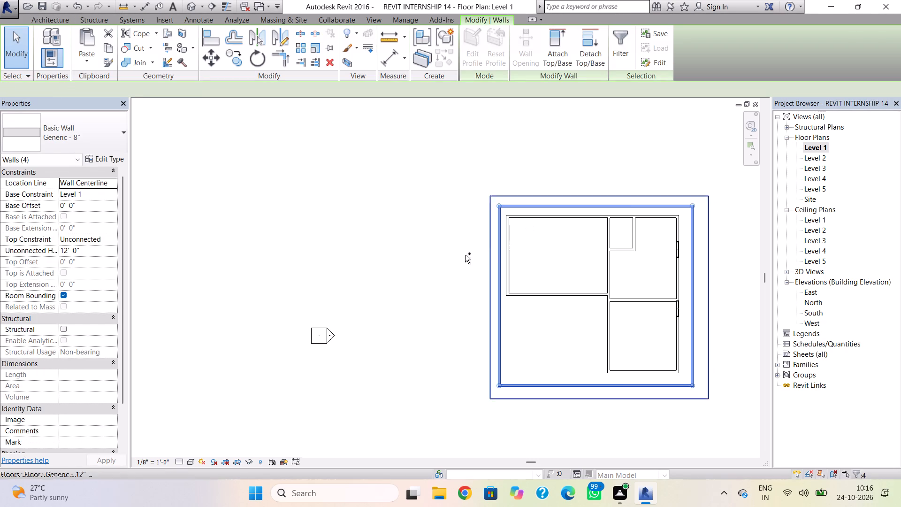
{"action": "left_click", "coordinate": [91, 251]}
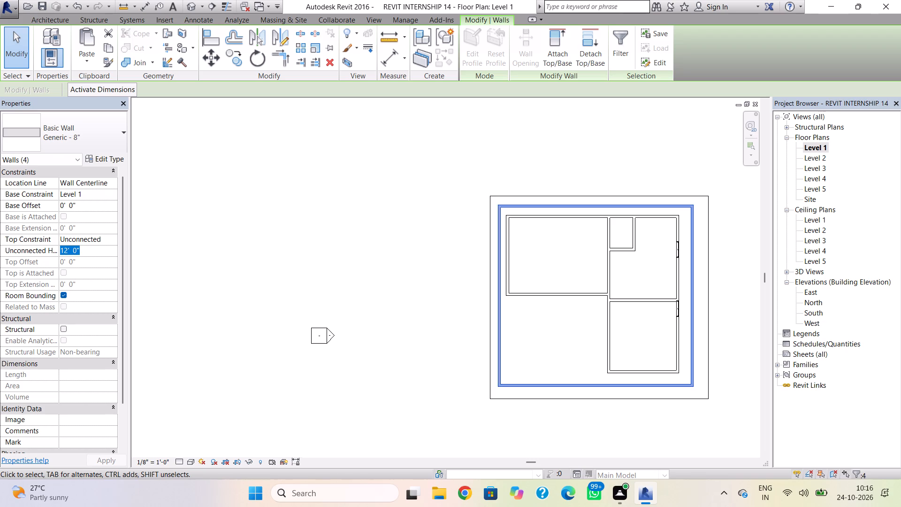
{"action": "type", "text": "5'"}
{"action": "key", "text": "Return"}
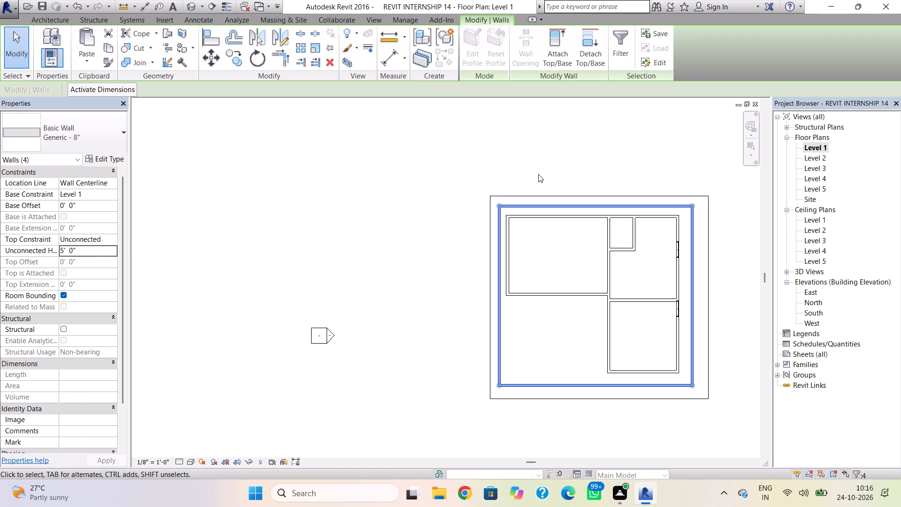
Place two 24" x 24" rectangular columns on the front boundary wall on Level 1, one near its west end and one at its midpoint.
{"action": "left_click", "coordinate": [190, 7]}
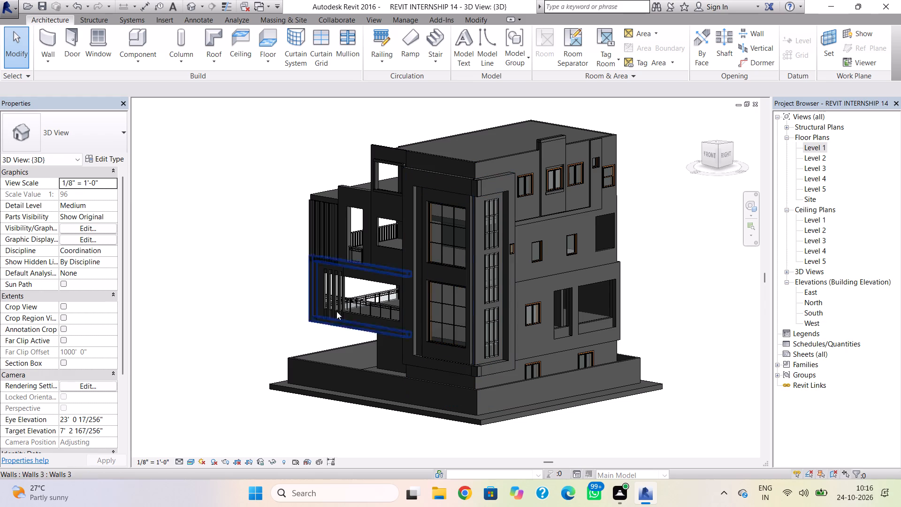
{"action": "left_click", "coordinate": [177, 61]}
{"action": "left_click", "coordinate": [187, 108]}
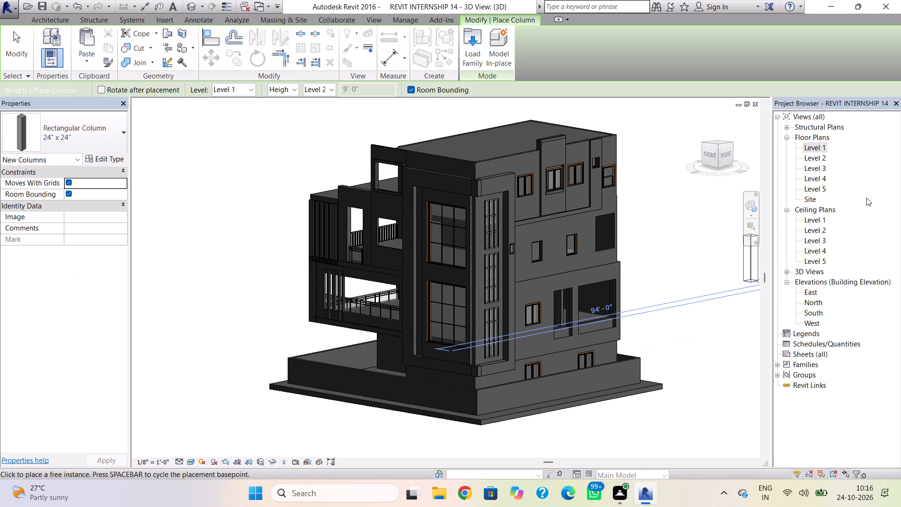
{"action": "left_click", "coordinate": [813, 147]}
{"action": "left_click", "coordinate": [813, 147]}
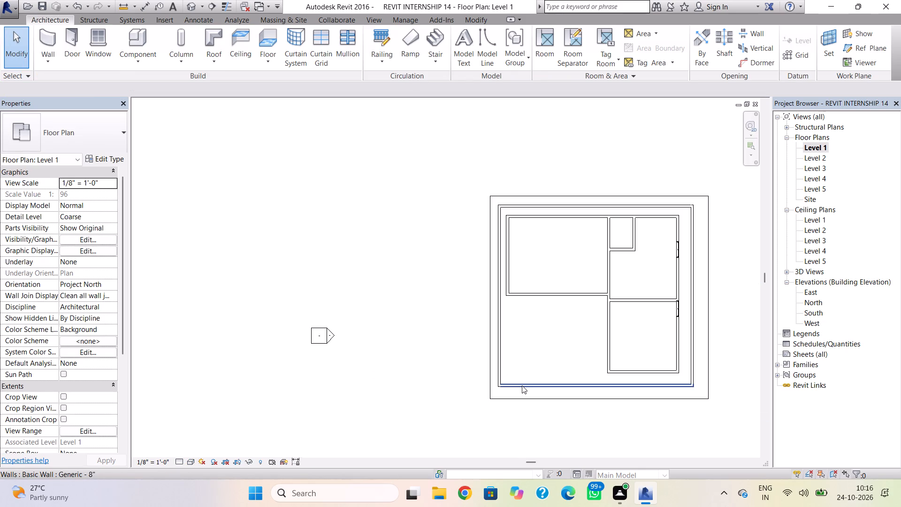
{"action": "left_click", "coordinate": [179, 61]}
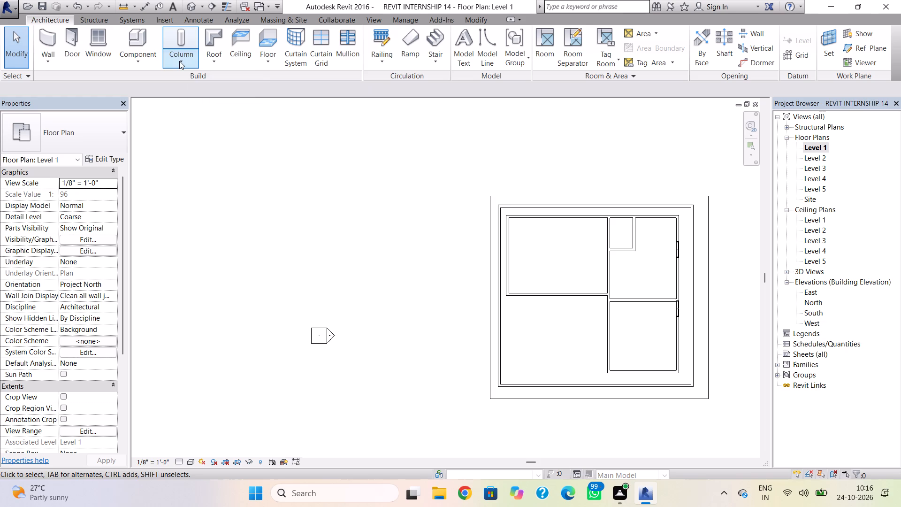
{"action": "left_click", "coordinate": [180, 104]}
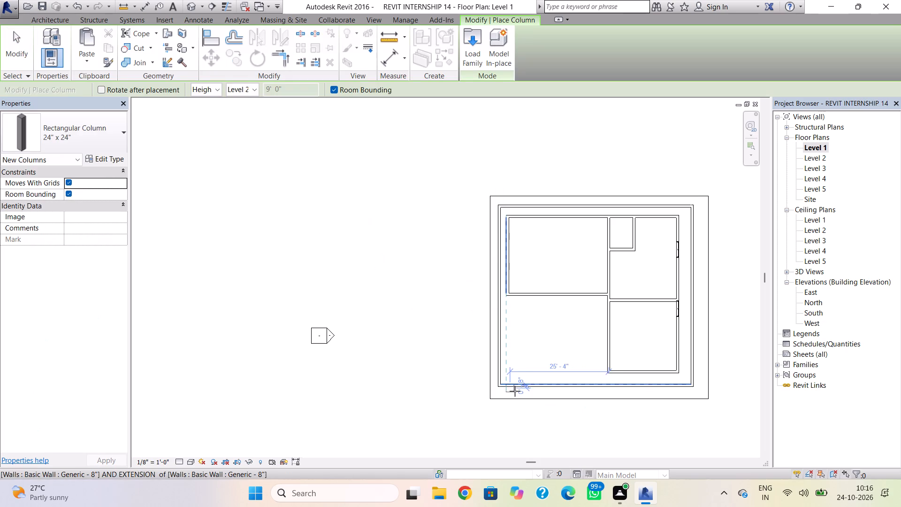
{"action": "left_click", "coordinate": [513, 385]}
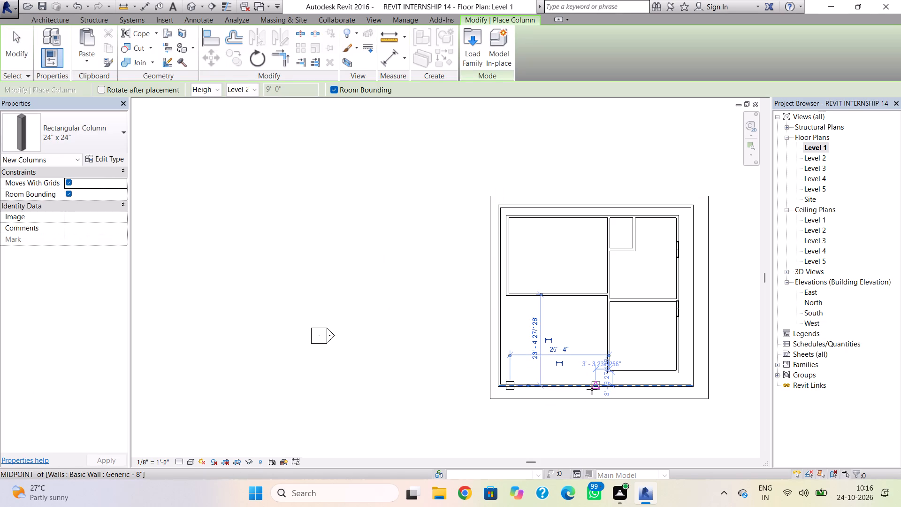
{"action": "left_click", "coordinate": [592, 389]}
{"action": "key", "text": "Escape"}
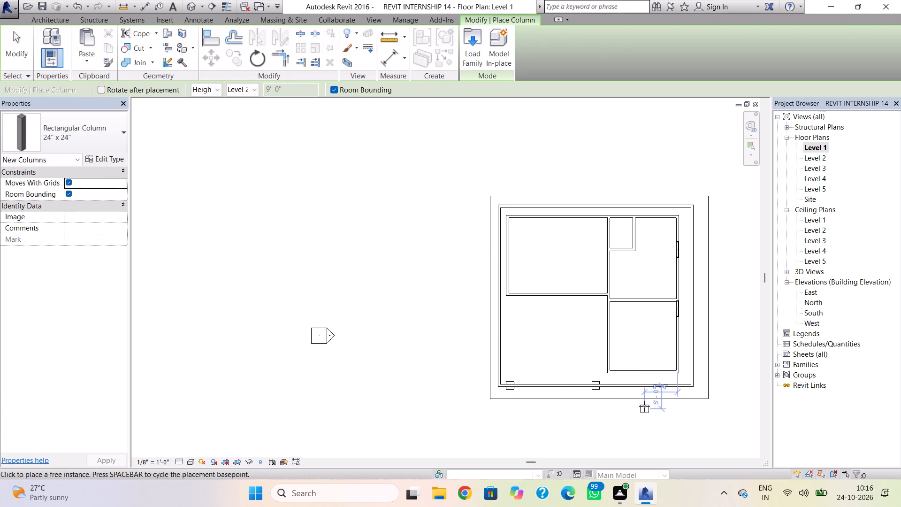
{"action": "key", "text": "Escape"}
Shorten the front boundary wall from both ends so it spans only between the two columns.
{"action": "left_click", "coordinate": [565, 385]}
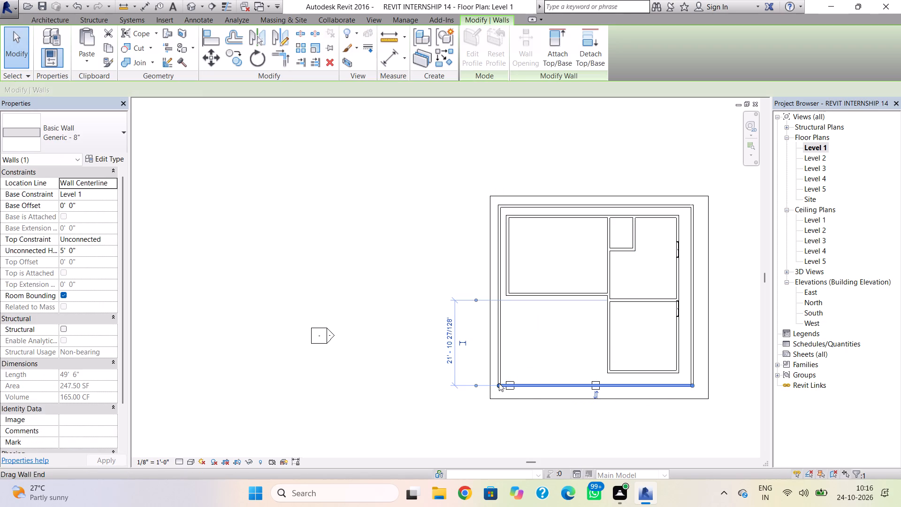
{"action": "left_click_drag", "start_coordinate": [499, 383], "coordinate": [514, 386]}
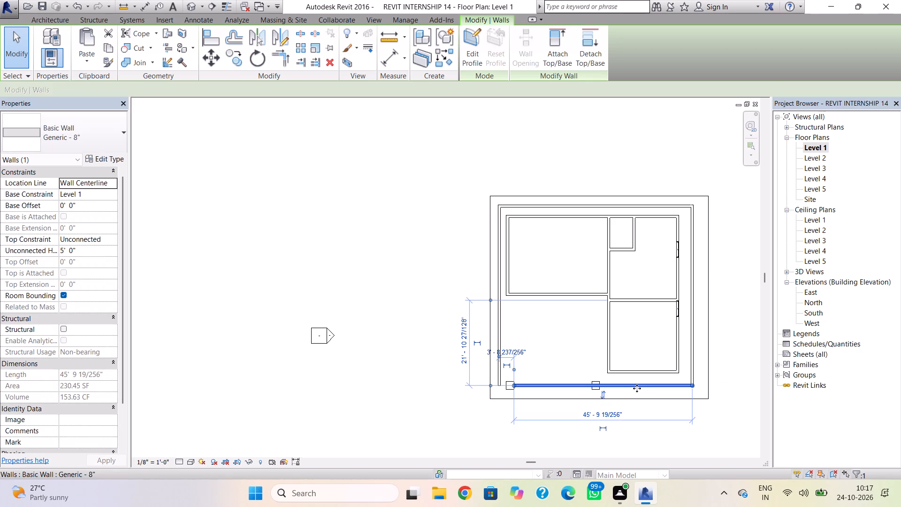
{"action": "left_click", "coordinate": [637, 388]}
{"action": "left_click_drag", "start_coordinate": [693, 384], "coordinate": [594, 386]}
{"action": "left_click", "coordinate": [633, 396]}
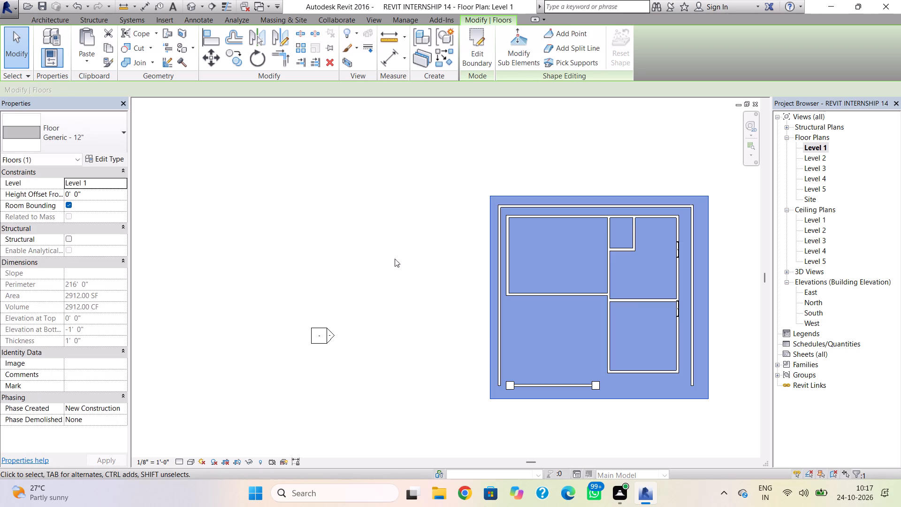
Draw Generic - 8" walls joining the columns to the side boundary walls, about 1' 9" long at the west and 23' 9" at the east.
{"action": "left_click", "coordinate": [58, 22]}
{"action": "left_click", "coordinate": [60, 29]}
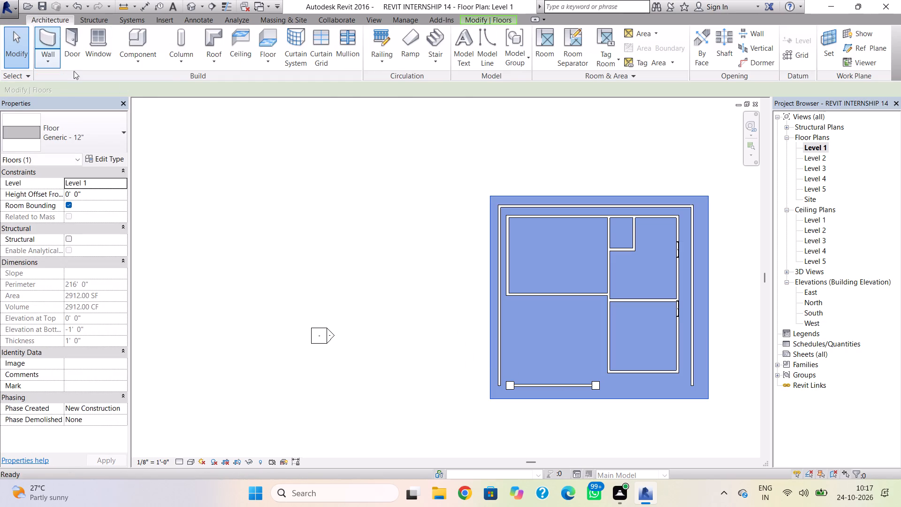
{"action": "scroll", "coordinate": [494, 348], "scroll_direction": "up", "scroll_amount": 7}
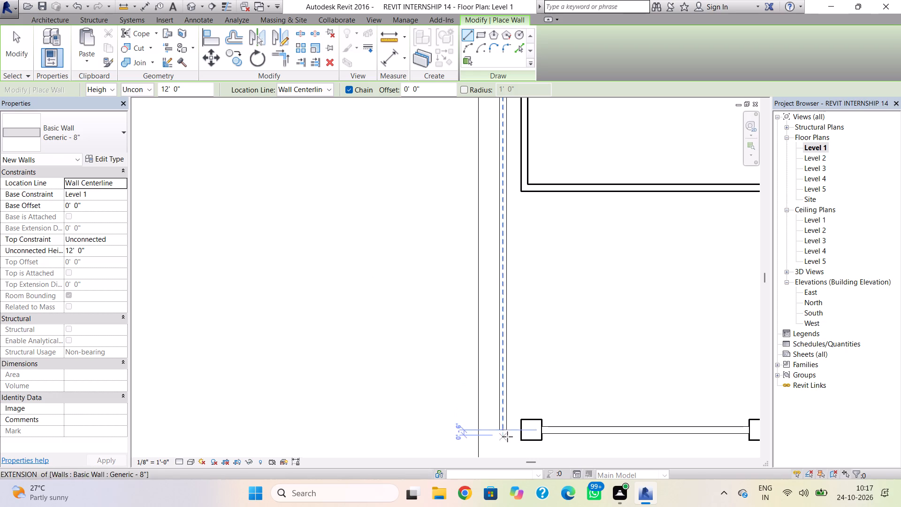
{"action": "left_click", "coordinate": [503, 432]}
{"action": "left_click", "coordinate": [522, 431]}
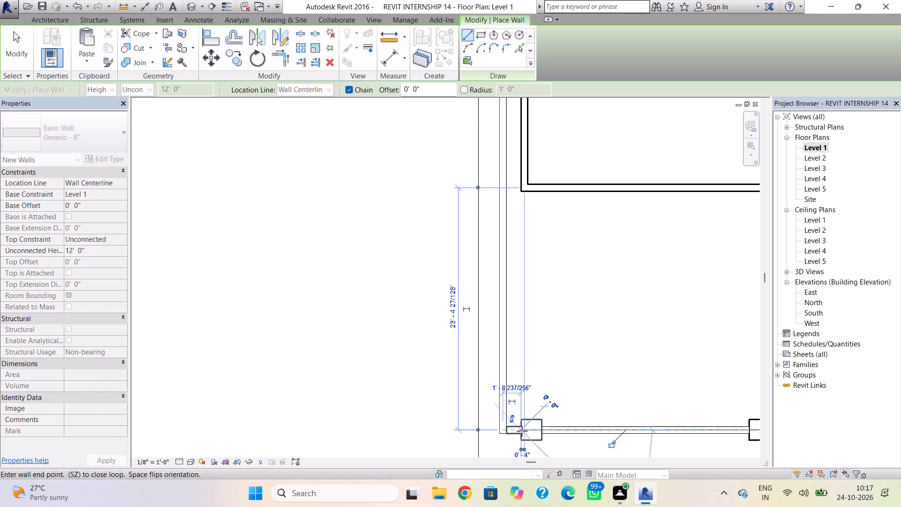
{"action": "key", "text": "Escape"}
{"action": "scroll", "coordinate": [573, 415], "scroll_direction": "down", "scroll_amount": 2}
{"action": "middle_click_drag", "start_coordinate": [573, 415], "coordinate": [407, 373]}
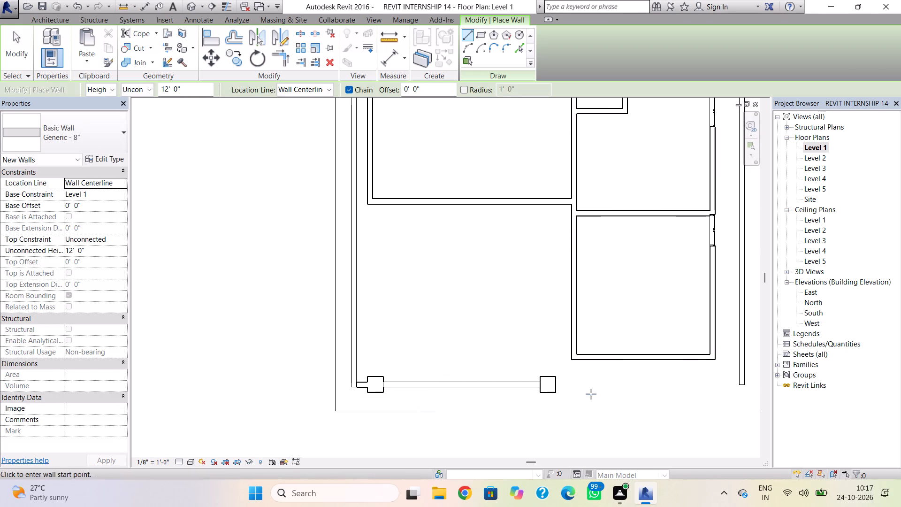
{"action": "left_click", "coordinate": [557, 384]}
{"action": "left_click", "coordinate": [744, 389]}
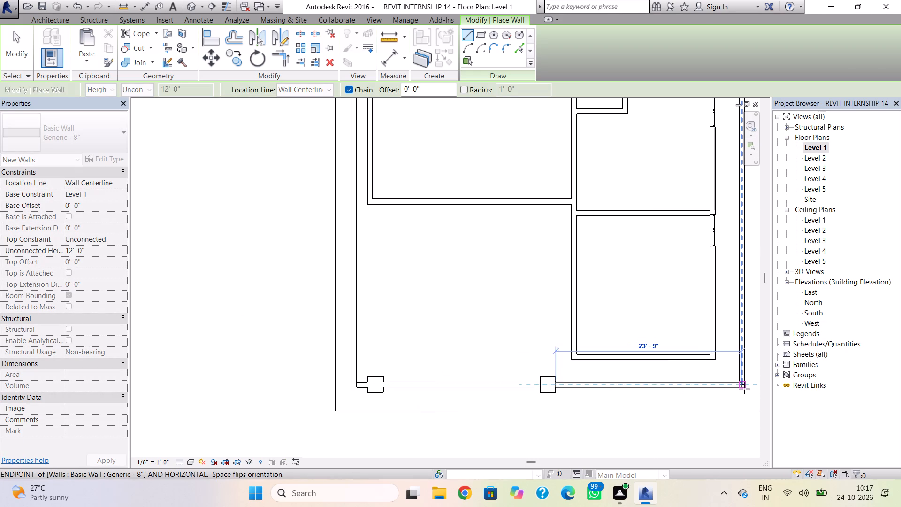
{"action": "key", "text": "Escape"}
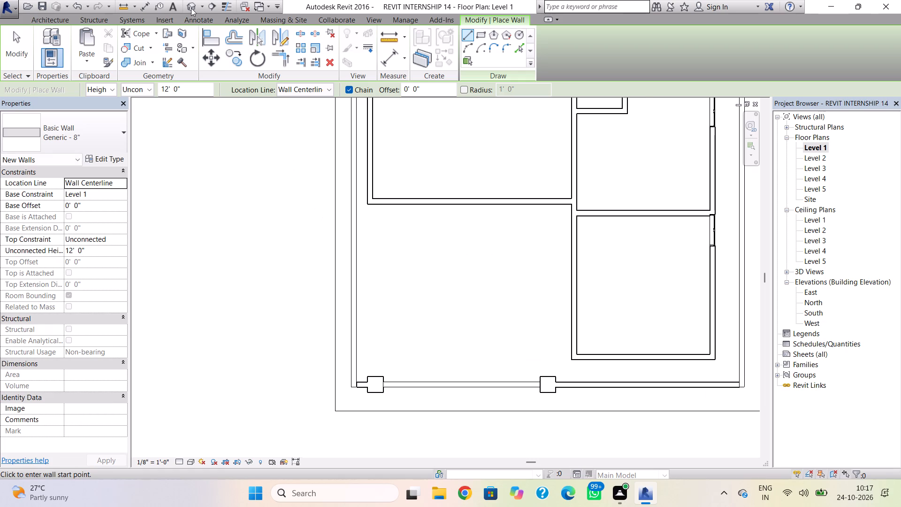
In the 3D view, set the unconnected height of the 23' 9" front boundary wall segment to 5'.
{"action": "left_click", "coordinate": [191, 8]}
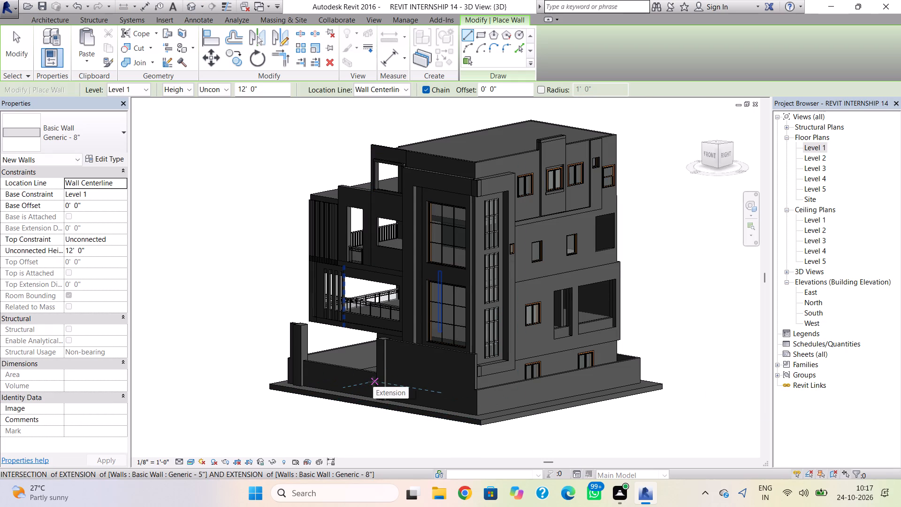
{"action": "key", "text": "Escape"}
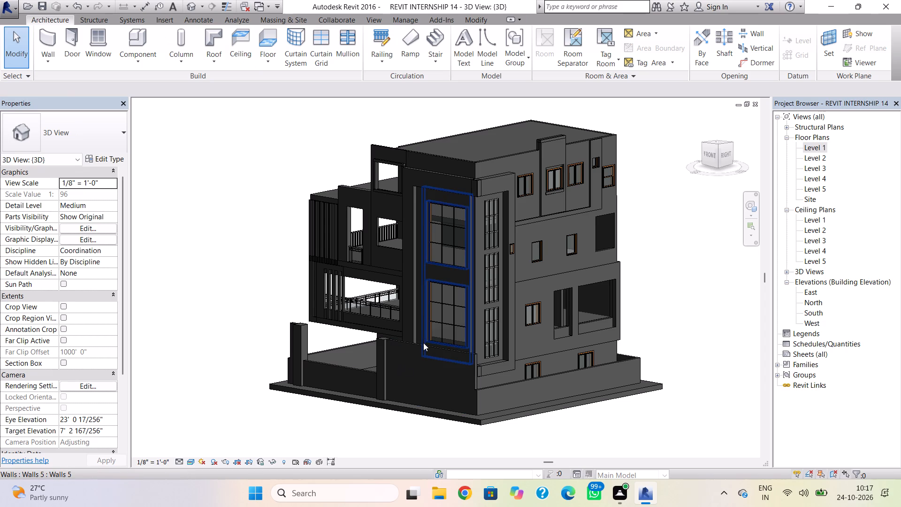
{"action": "left_click", "coordinate": [420, 345]}
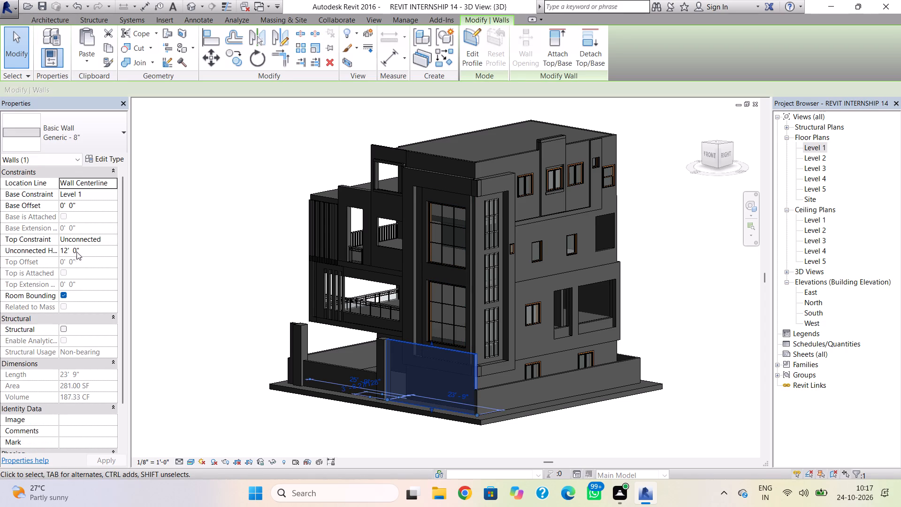
{"action": "left_click", "coordinate": [82, 253]}
{"action": "key", "text": "BackSpace"}
{"action": "key", "text": "BackSpace"}
{"action": "key", "text": "BackSpace"}
{"action": "key", "text": "BackSpace"}
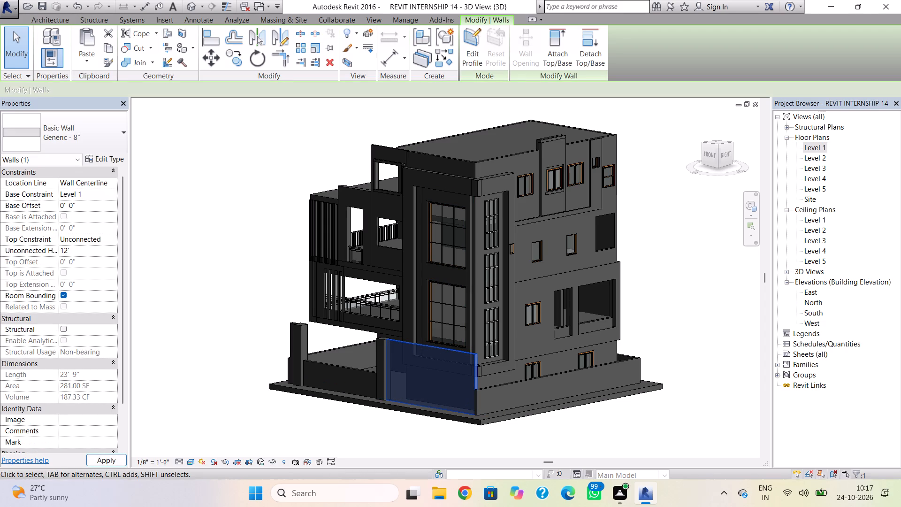
{"action": "key", "text": "BackSpace"}
{"action": "key", "text": "BackSpace"}
{"action": "key", "text": "BackSpace"}
{"action": "type", "text": "5'"}
{"action": "key", "text": "Return"}
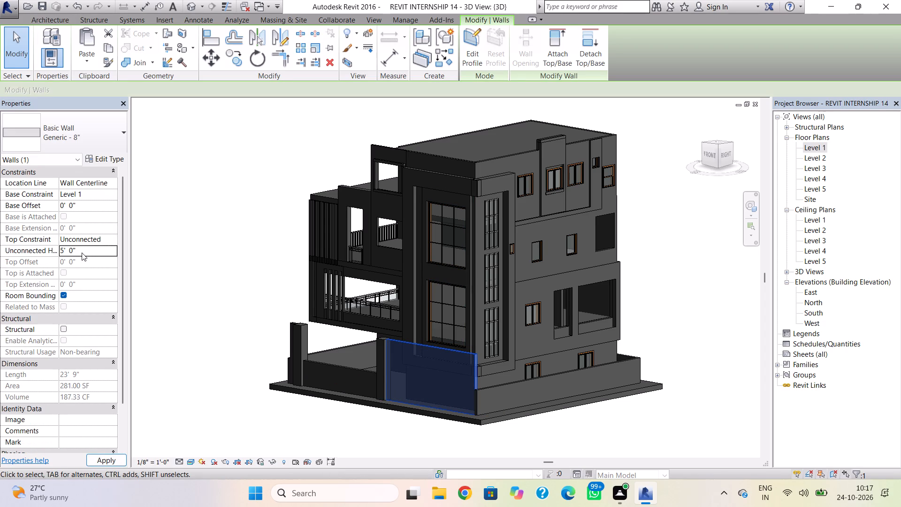
{"action": "key", "text": "Escape"}
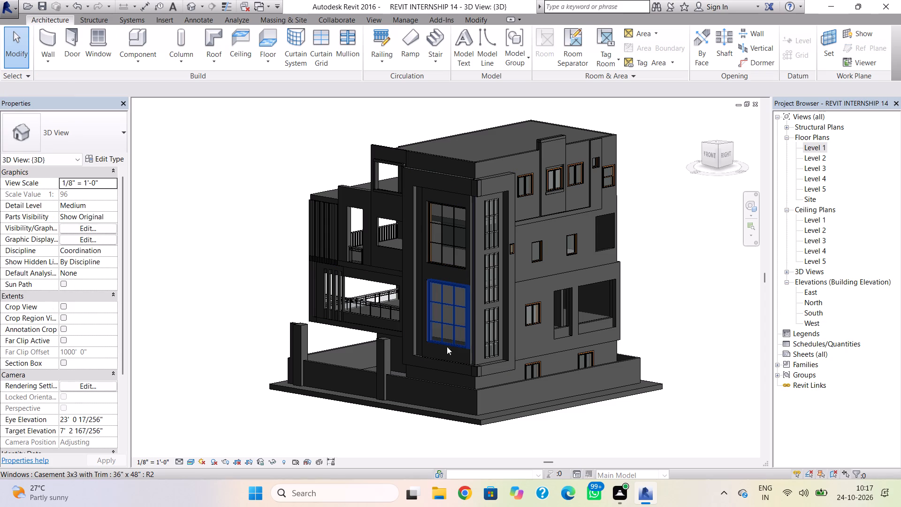
Set the top offset of both front boundary columns to -5'.
{"action": "left_click", "coordinate": [294, 328]}
{"action": "right_click_drag", "start_coordinate": [275, 365], "coordinate": [275, 366], "text": "shift"}
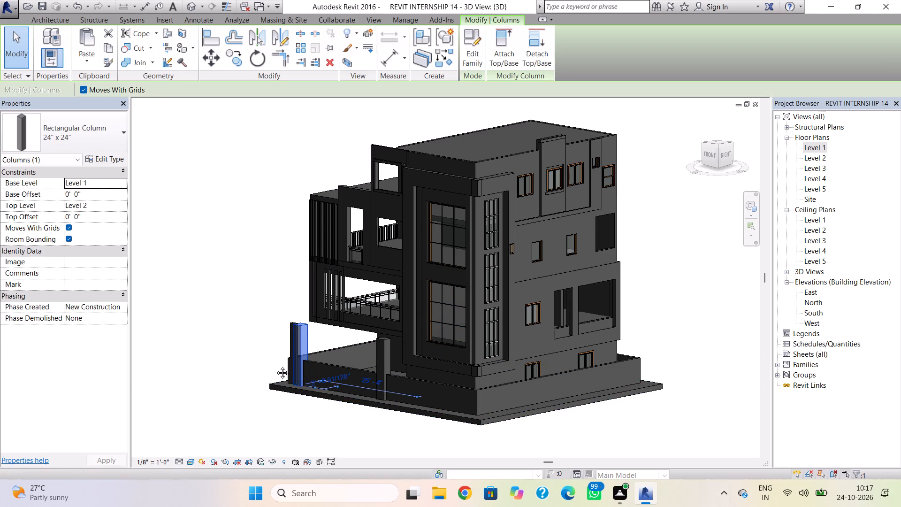
{"action": "right_click_drag", "start_coordinate": [275, 366], "coordinate": [420, 417], "text": "shift"}
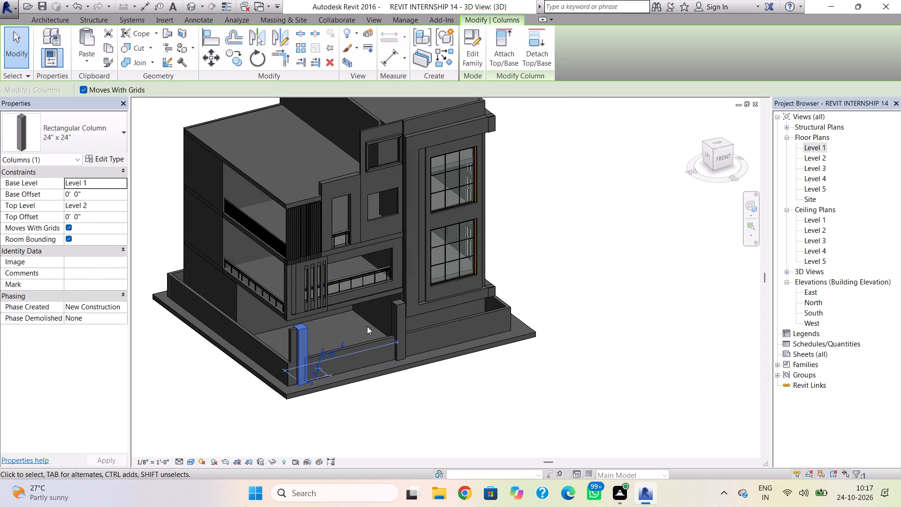
{"action": "left_click", "coordinate": [403, 316], "text": "ctrl"}
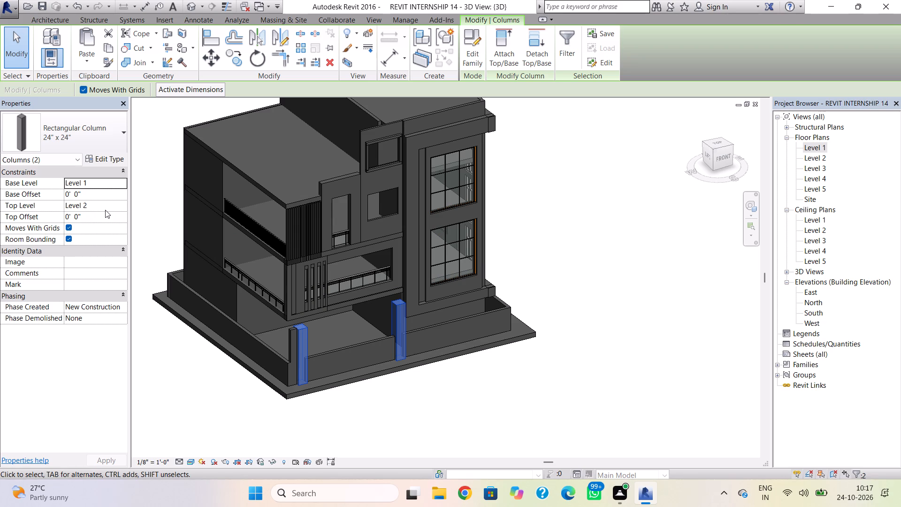
{"action": "left_click", "coordinate": [108, 214]}
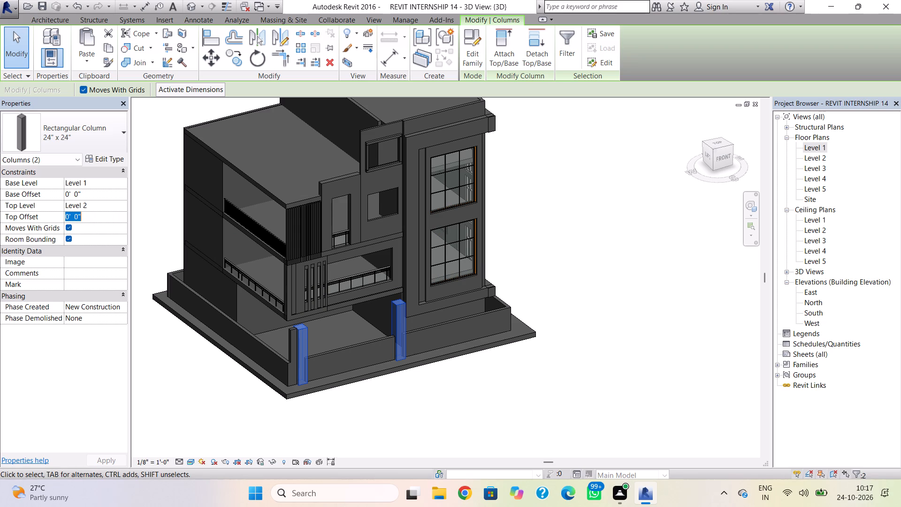
{"action": "key", "text": "BackSpace"}
{"action": "key", "text": "BackSpace"}
{"action": "key", "text": "BackSpace"}
{"action": "key", "text": "BackSpace"}
{"action": "key", "text": "BackSpace"}
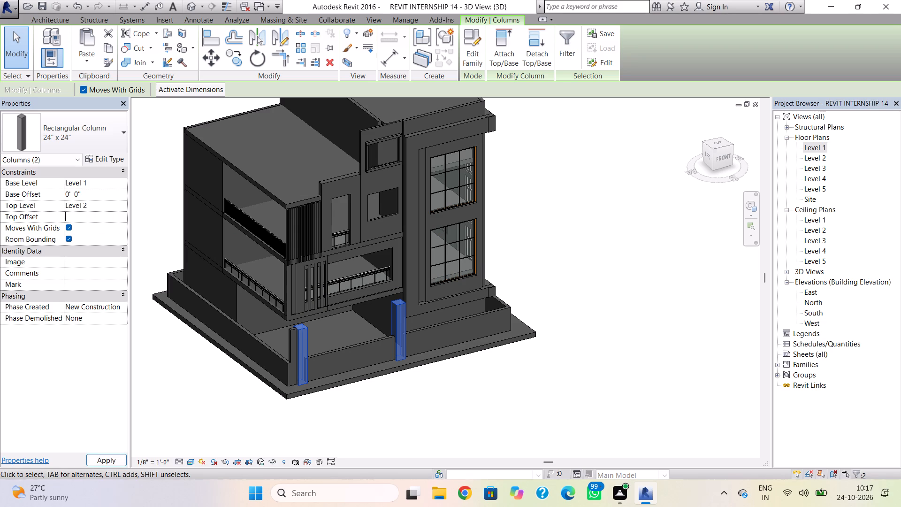
{"action": "key", "text": "minus"}
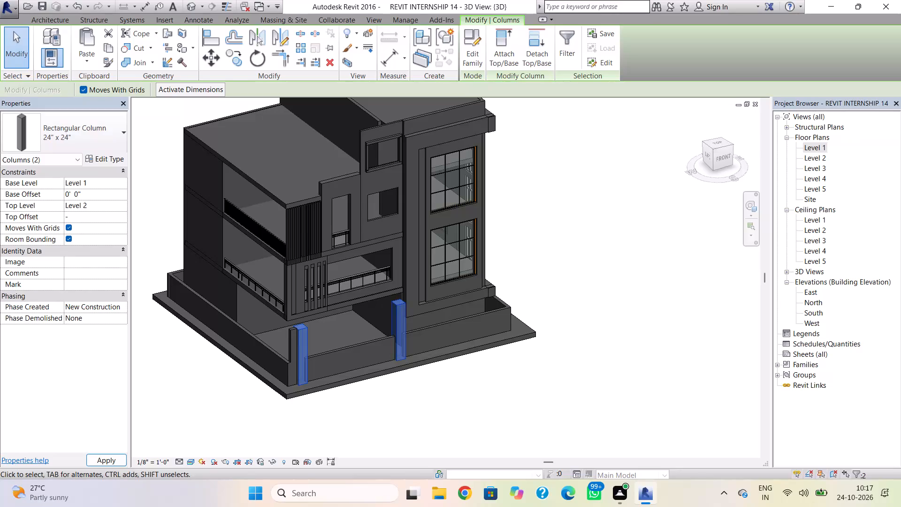
{"action": "key", "text": "5"}
{"action": "key", "text": "apostrophe"}
{"action": "key", "text": "Return"}
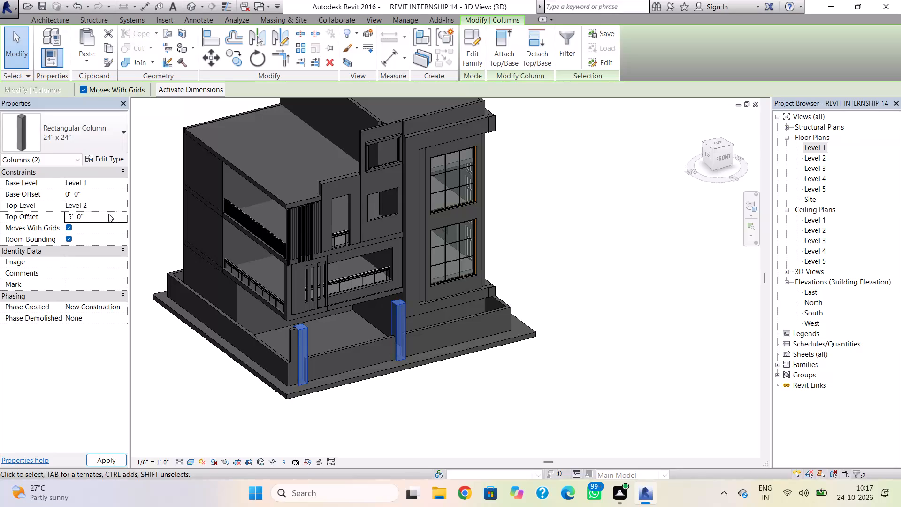
Set the unconnected height of the short front wall segment beside the west corner column to 5'.
{"action": "left_click", "coordinate": [290, 330]}
{"action": "left_click", "coordinate": [92, 252]}
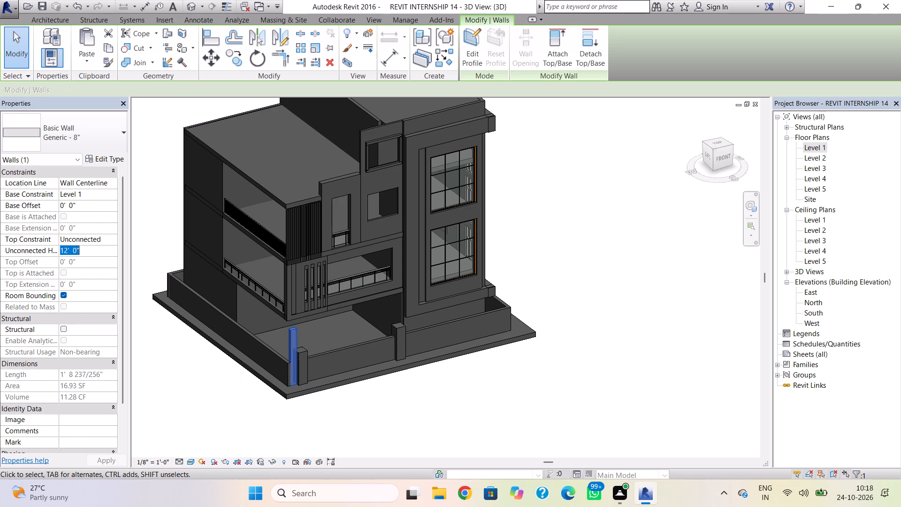
{"action": "type", "text": "5'"}
{"action": "key", "text": "Return"}
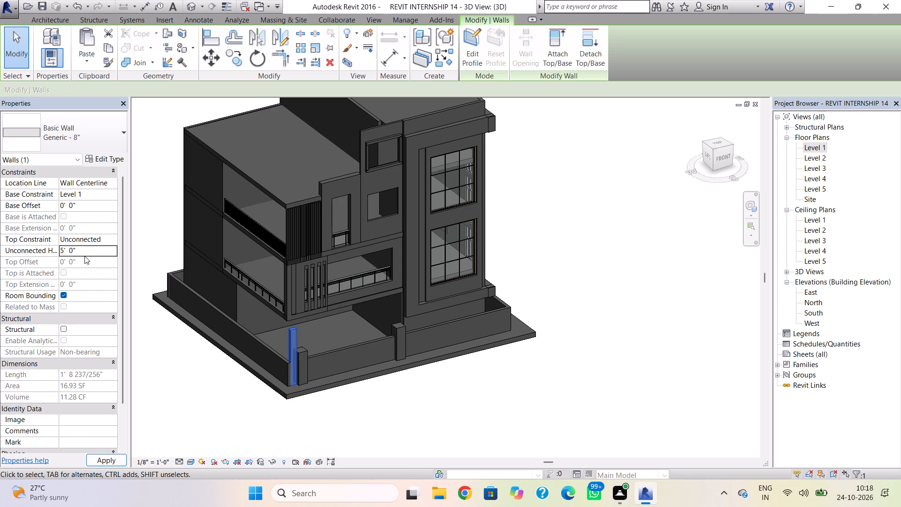
{"action": "key", "text": "Escape"}
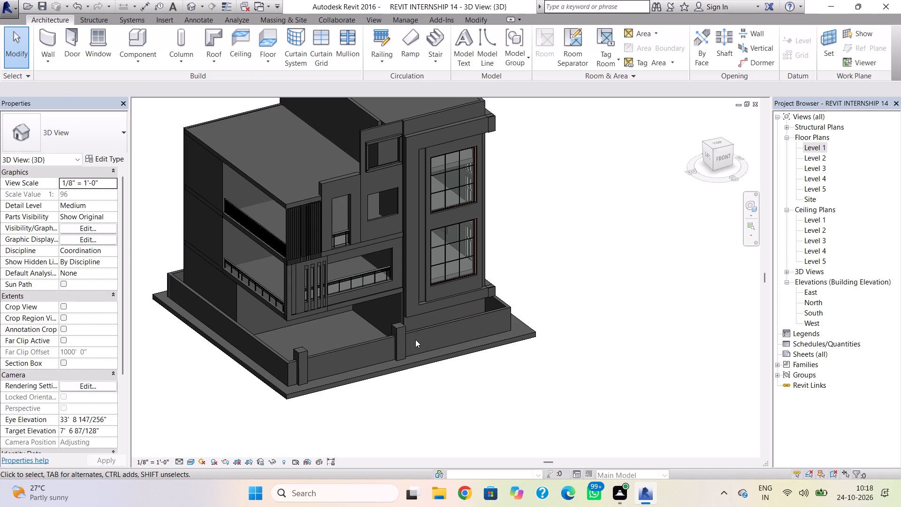
Start the Door command and save the project.
{"action": "right_click_drag", "start_coordinate": [523, 323], "coordinate": [519, 323], "text": "shift"}
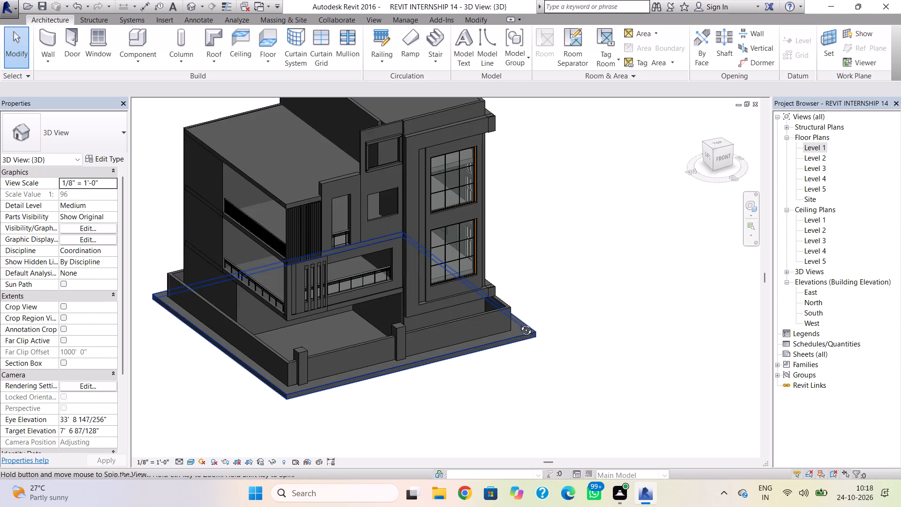
{"action": "right_click_drag", "start_coordinate": [519, 323], "coordinate": [425, 279], "text": "shift"}
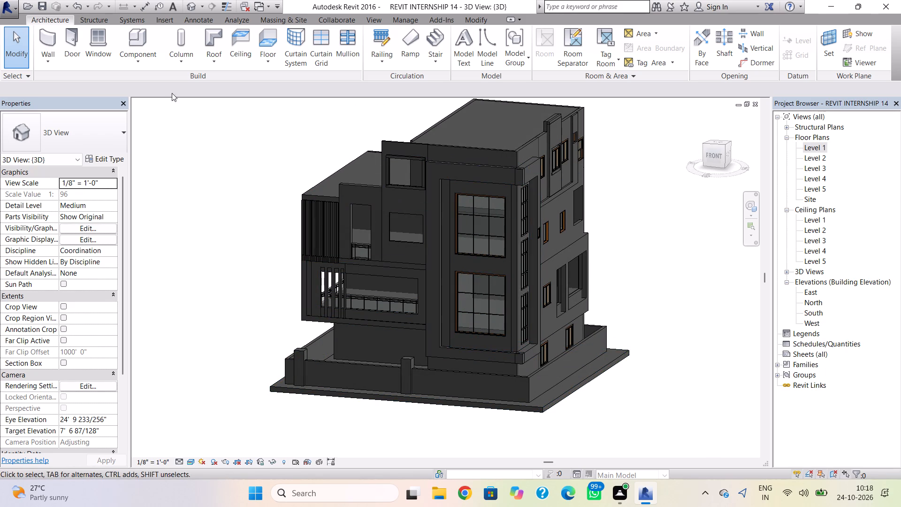
{"action": "left_click", "coordinate": [71, 38]}
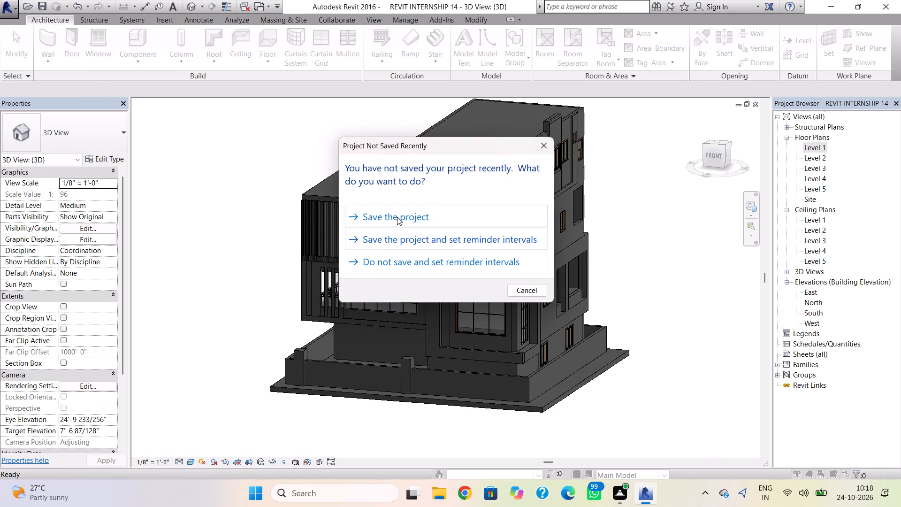
{"action": "left_click", "coordinate": [397, 217]}
Place four Single-Flush 36" x 84" doors in the walls behind the open balconies, two on each balcony floor.
{"action": "right_click_drag", "start_coordinate": [271, 286], "coordinate": [358, 282], "text": "shift"}
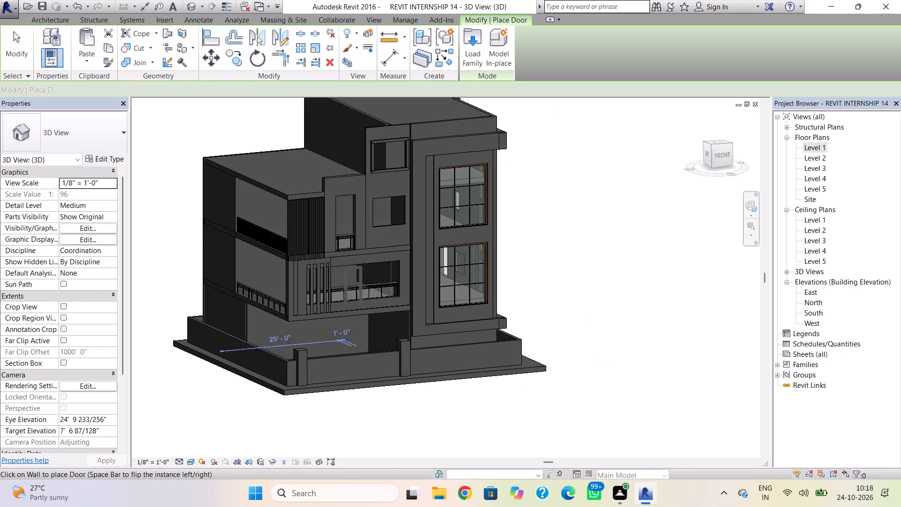
{"action": "right_click_drag", "start_coordinate": [276, 300], "coordinate": [323, 297], "text": "shift"}
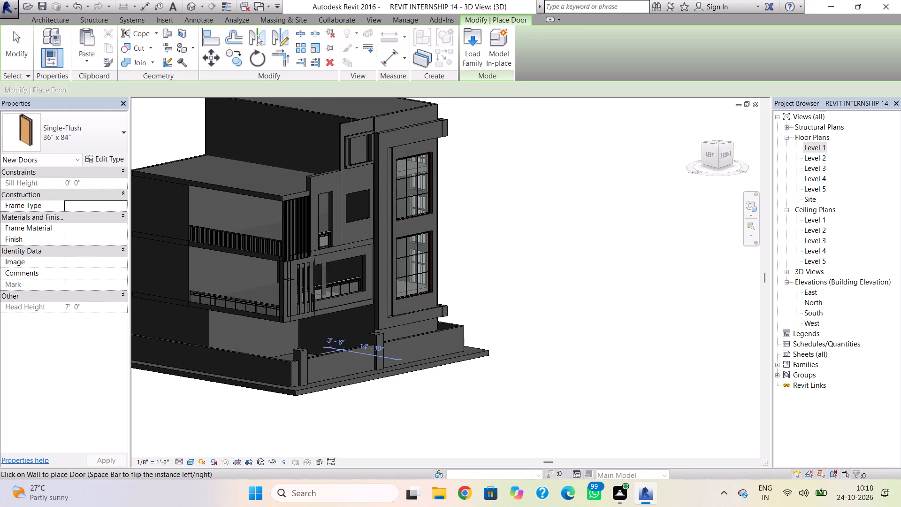
{"action": "left_click", "coordinate": [247, 221]}
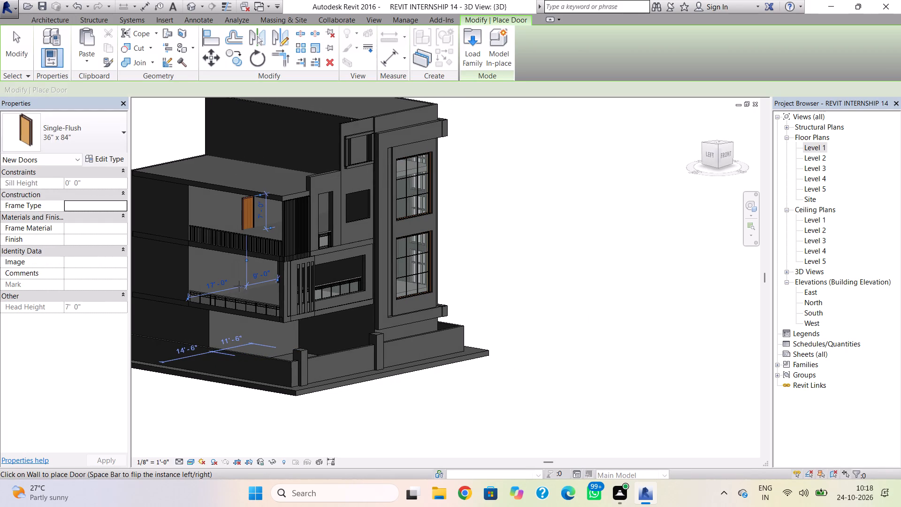
{"action": "key", "text": "Escape"}
{"action": "left_click", "coordinate": [248, 284]}
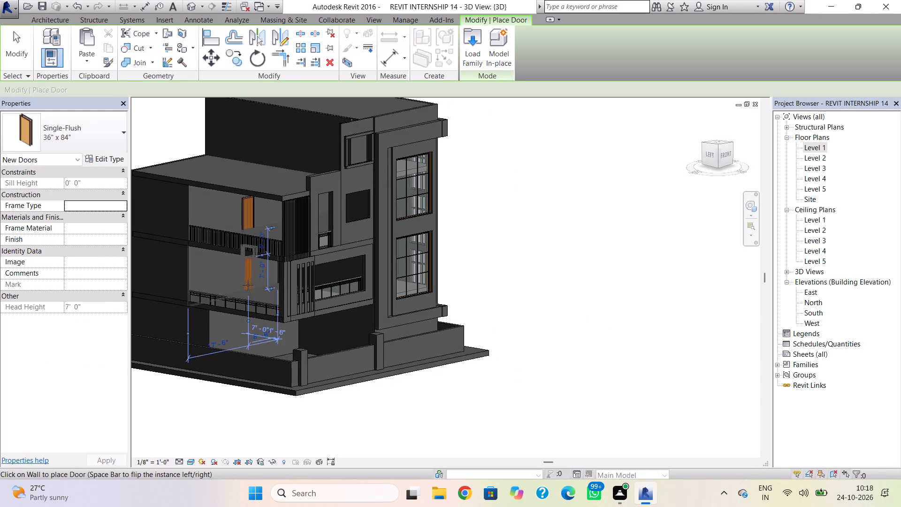
{"action": "right_click_drag", "start_coordinate": [182, 319], "coordinate": [246, 299], "text": "shift"}
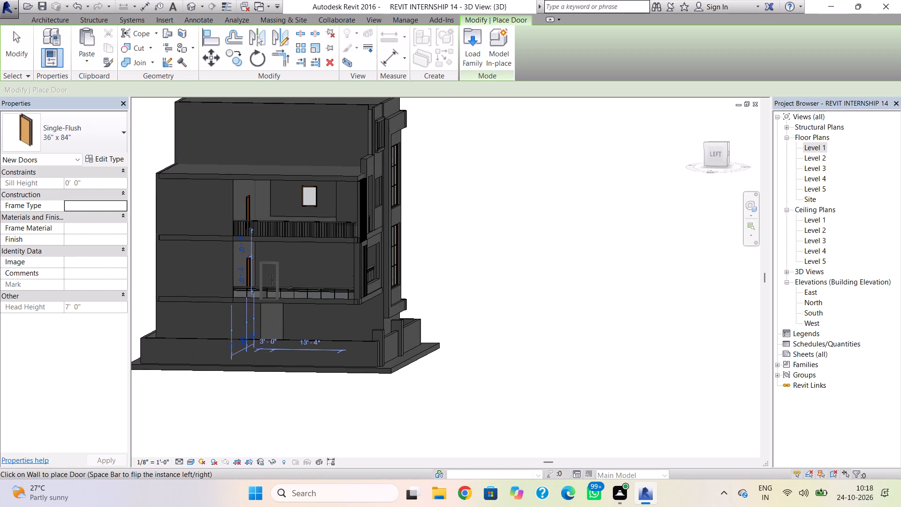
{"action": "left_click", "coordinate": [290, 271]}
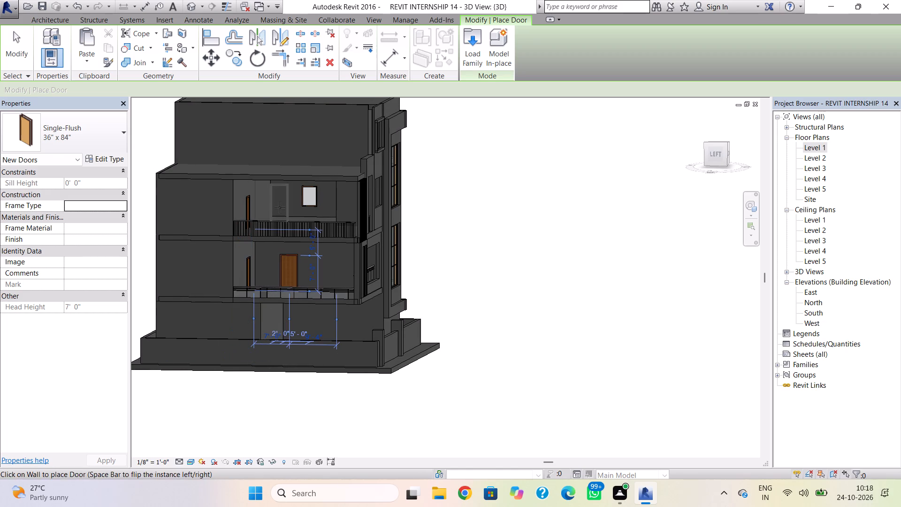
{"action": "right_click_drag", "start_coordinate": [257, 218], "coordinate": [233, 235], "text": "shift"}
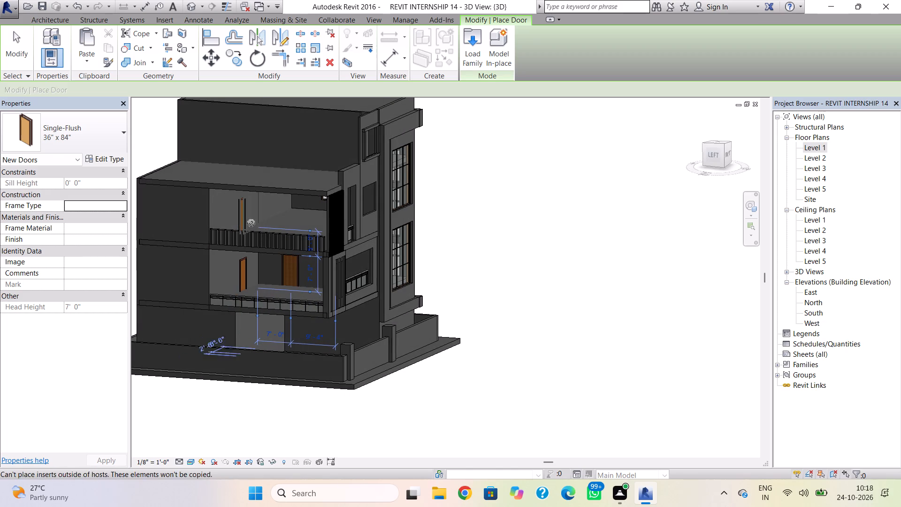
{"action": "left_click", "coordinate": [269, 228]}
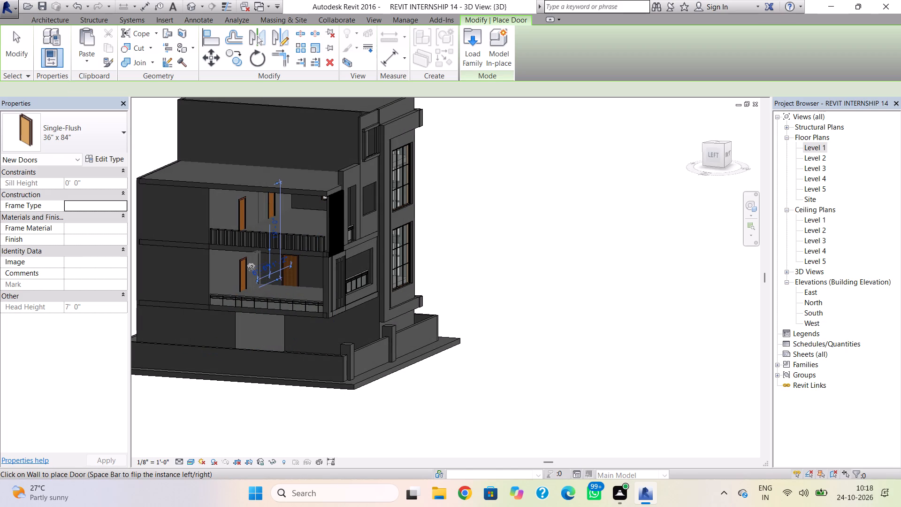
{"action": "key", "text": "Escape"}
Place a Single-Flush 36" x 84" door in the recessed front-facing ground-floor wall, 16' and 10' from its ends.
{"action": "scroll", "coordinate": [275, 258], "scroll_direction": "down", "scroll_amount": 2}
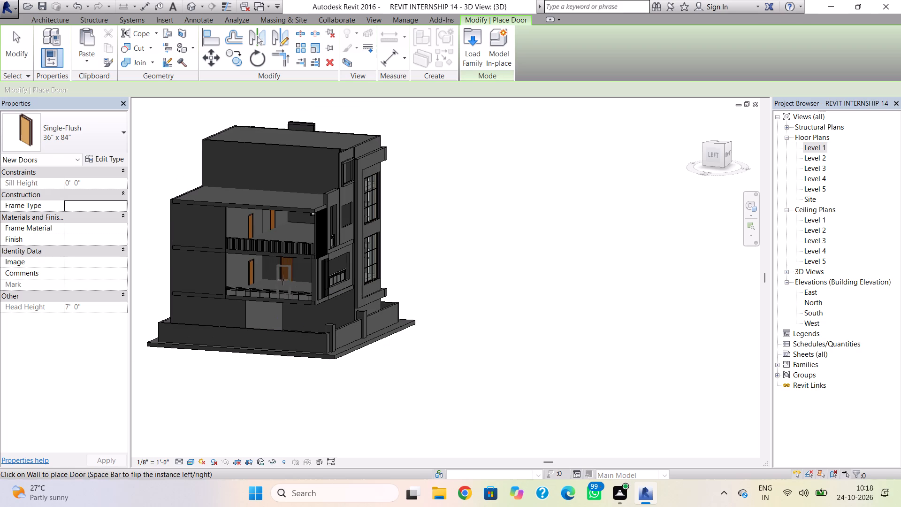
{"action": "right_click_drag", "start_coordinate": [283, 280], "coordinate": [241, 289], "text": "shift"}
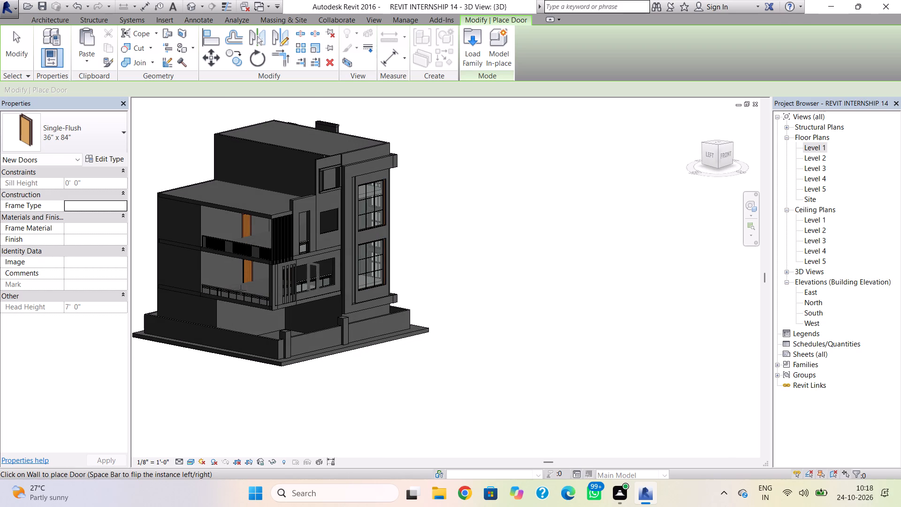
{"action": "left_click", "coordinate": [259, 328]}
{"action": "key", "text": "Escape"}
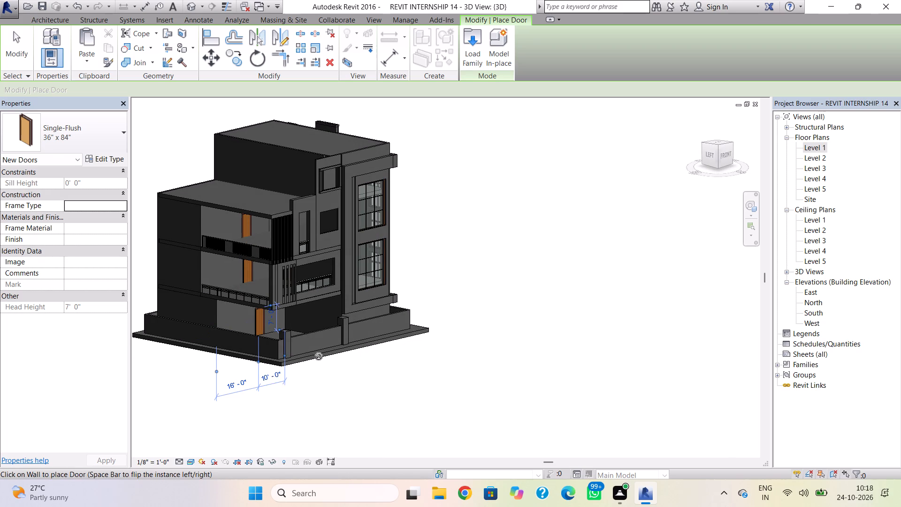
Place Casement Dbl with Trim 32" x 48" windows beside the front-facing doors of the two balconies, one on each floor.
{"action": "left_click", "coordinate": [53, 19]}
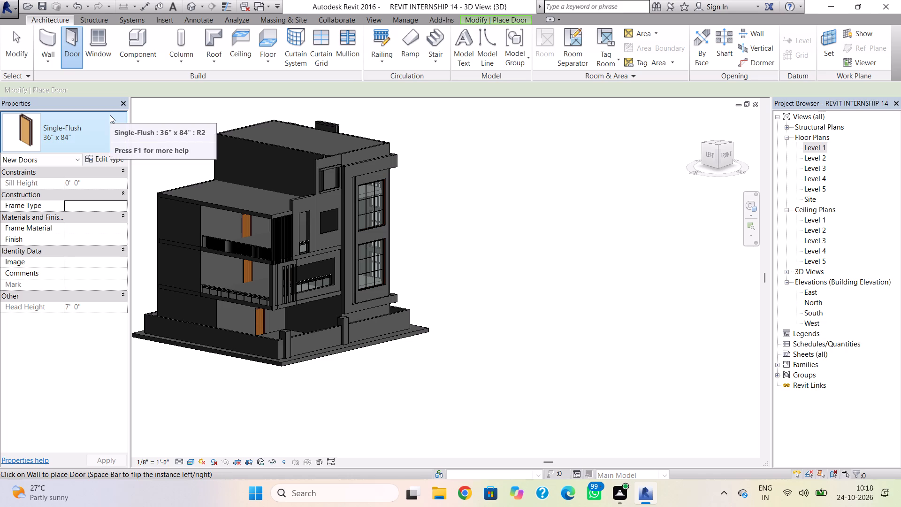
{"action": "left_click", "coordinate": [90, 36]}
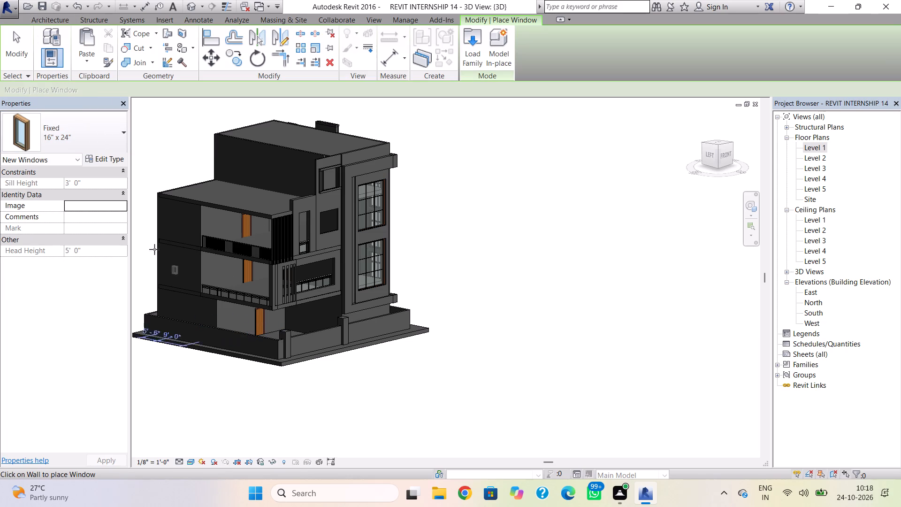
{"action": "left_click", "coordinate": [82, 140]}
{"action": "scroll", "coordinate": [80, 190], "scroll_direction": "up", "scroll_amount": 8}
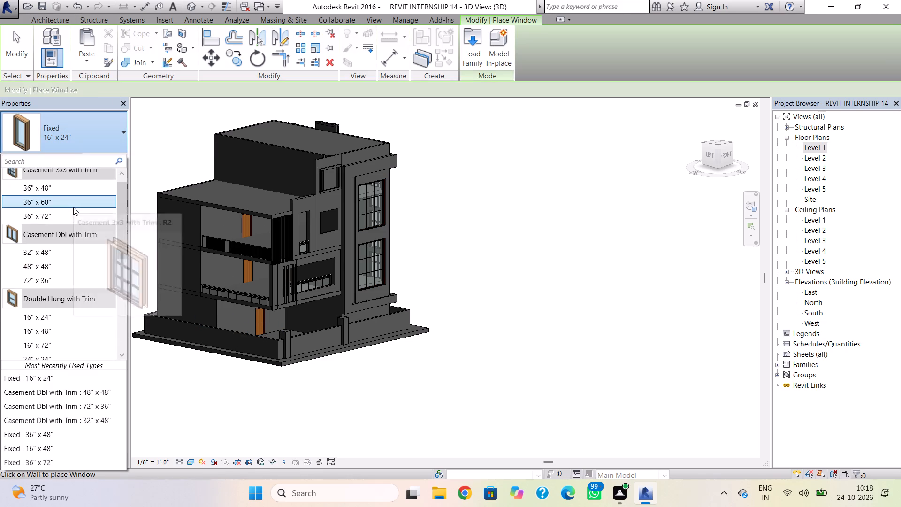
{"action": "left_click", "coordinate": [76, 193]}
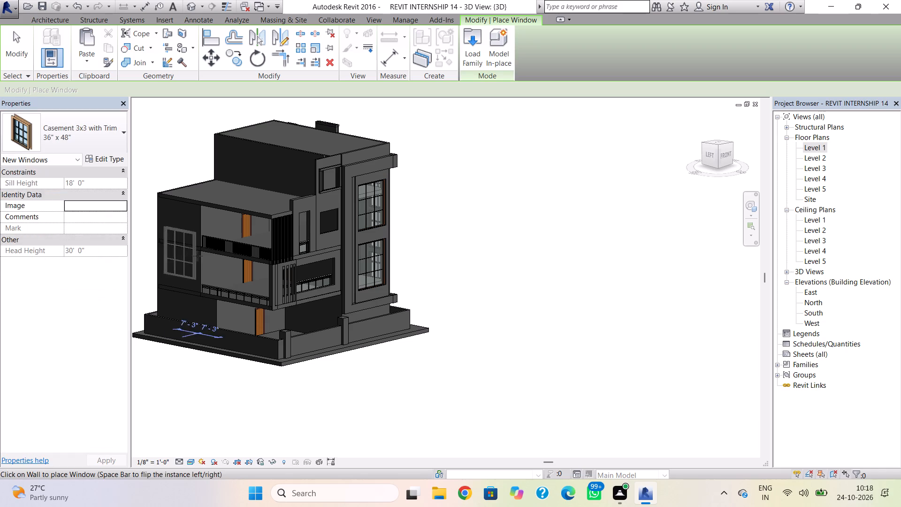
{"action": "left_click", "coordinate": [64, 140]}
{"action": "scroll", "coordinate": [70, 167], "scroll_direction": "up", "scroll_amount": 3}
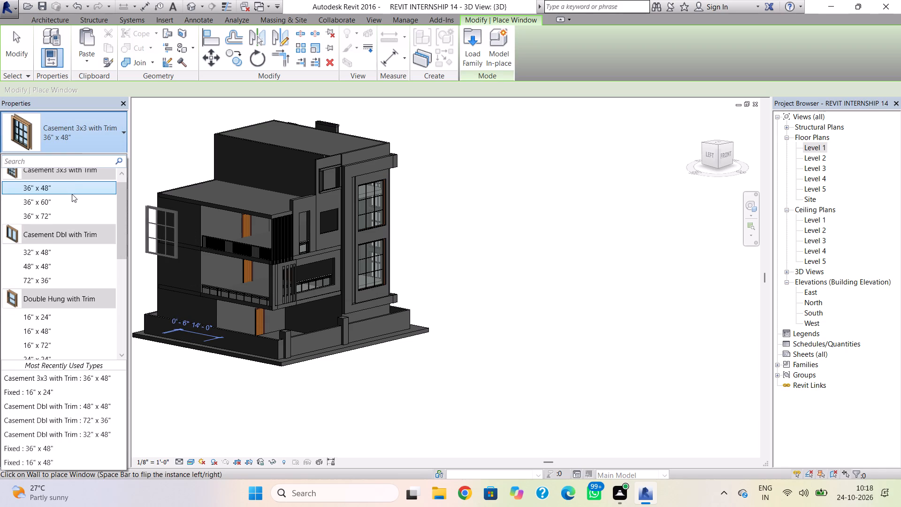
{"action": "scroll", "coordinate": [72, 195], "scroll_direction": "up", "scroll_amount": 2}
{"action": "left_click", "coordinate": [53, 261]}
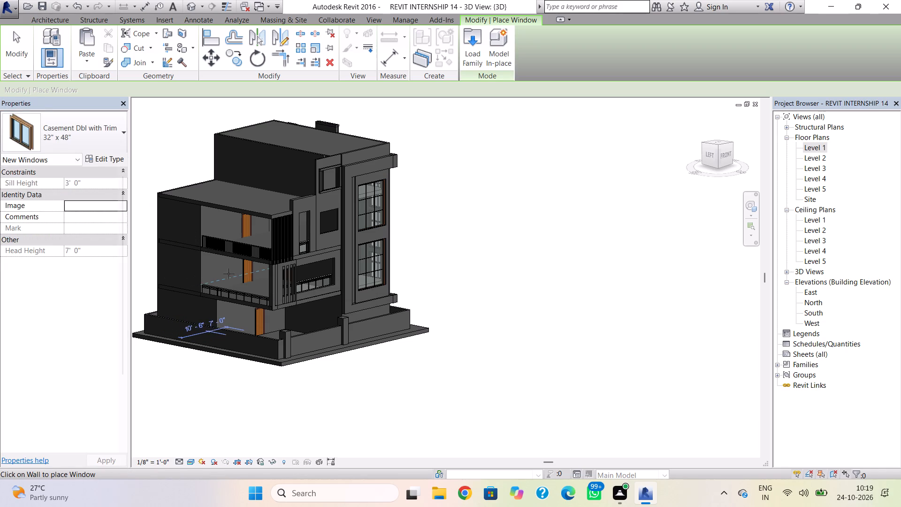
{"action": "left_click", "coordinate": [233, 271]}
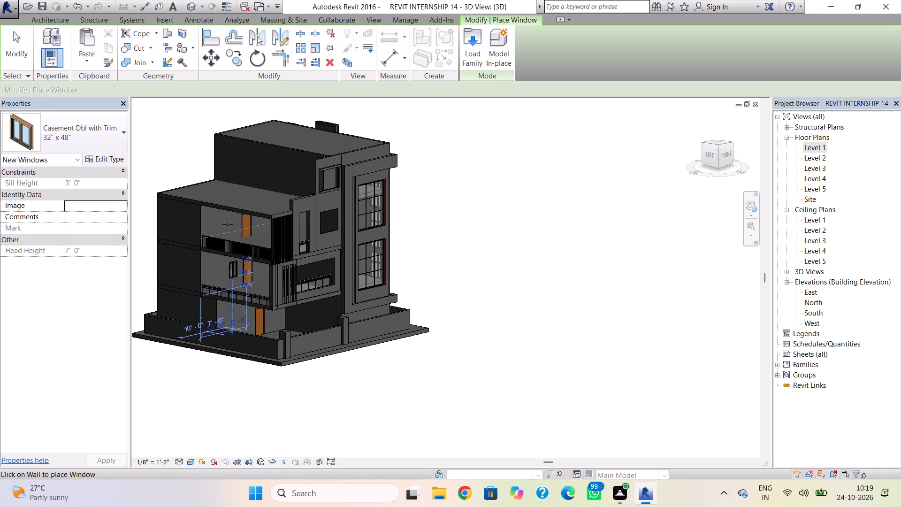
{"action": "left_click", "coordinate": [228, 224]}
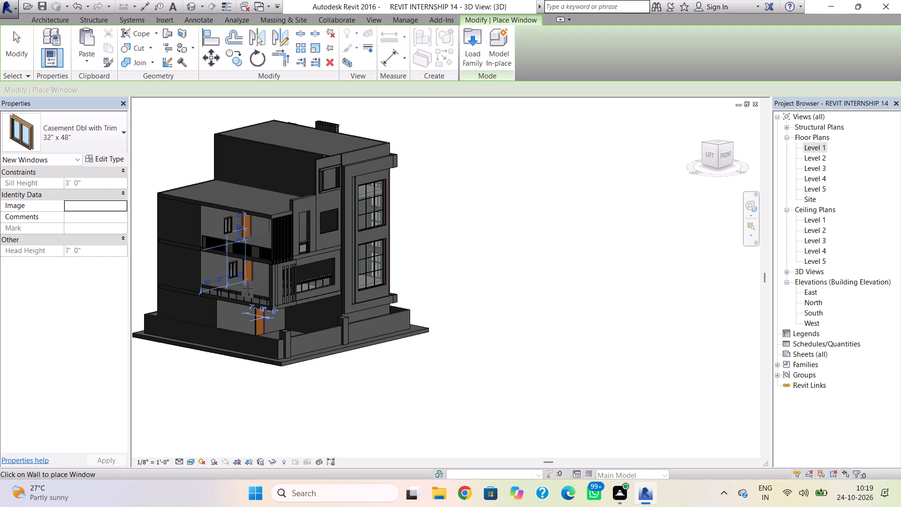
Place a Casement Dbl with Trim 32" x 48" window beside the west-facing door on the lower balcony.
{"action": "right_click_drag", "start_coordinate": [254, 283], "coordinate": [351, 266], "text": "shift"}
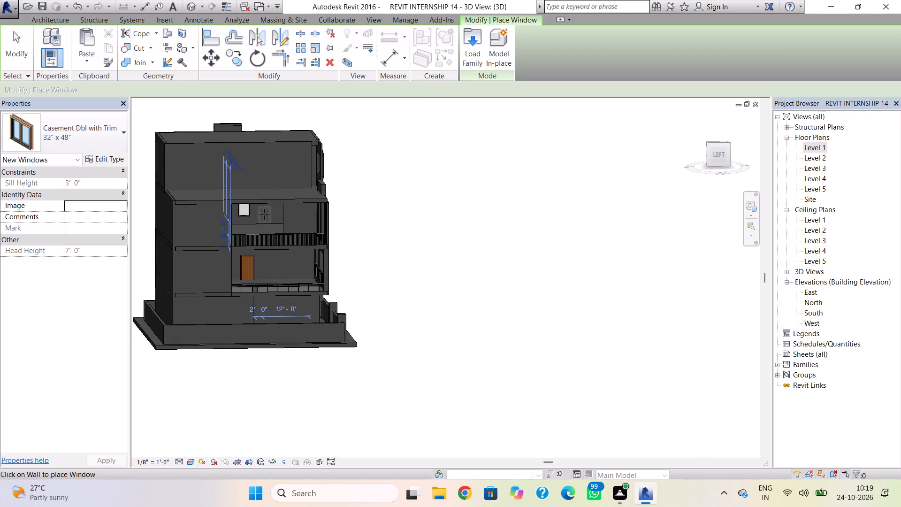
{"action": "right_click_drag", "start_coordinate": [271, 263], "coordinate": [252, 271], "text": "shift"}
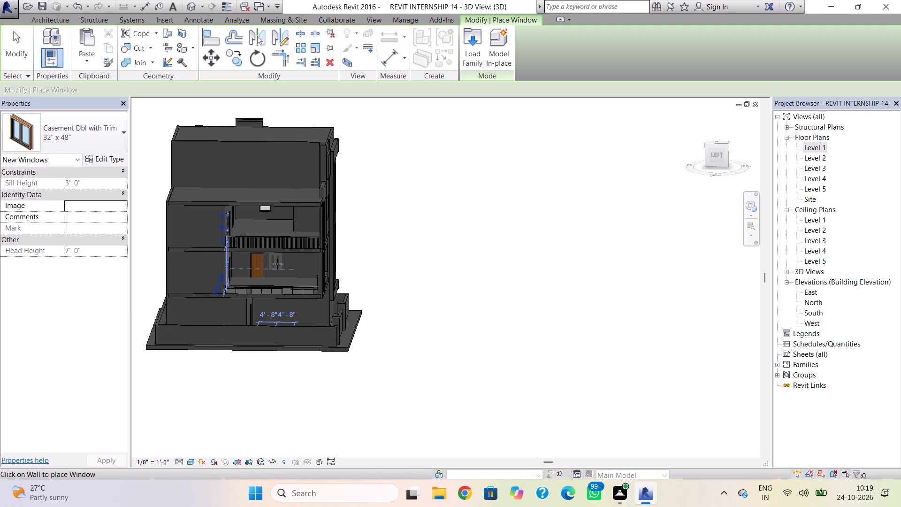
{"action": "left_click", "coordinate": [281, 262]}
{"action": "key", "text": "Escape"}
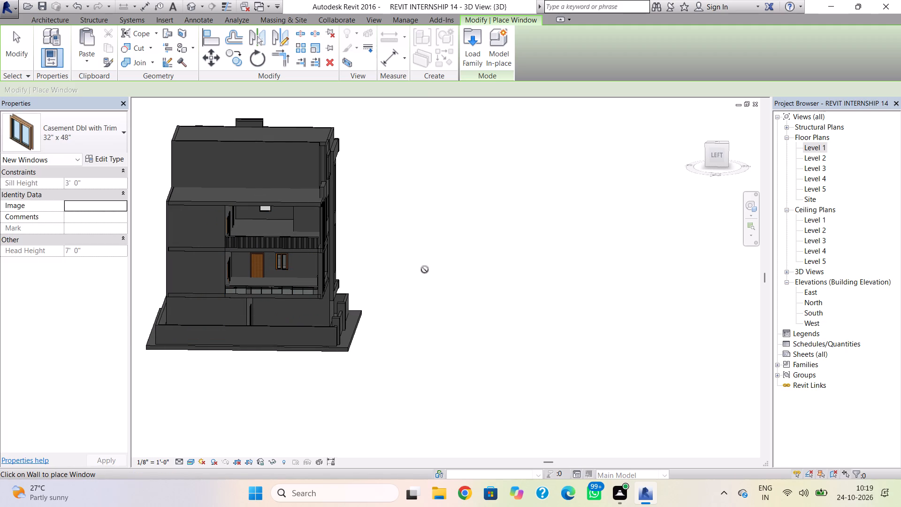
Bring the whole building's front into view and save the project.
{"action": "right_click_drag", "start_coordinate": [464, 295], "coordinate": [234, 300], "text": "shift"}
{"action": "scroll", "coordinate": [251, 297], "scroll_direction": "down", "scroll_amount": 2}
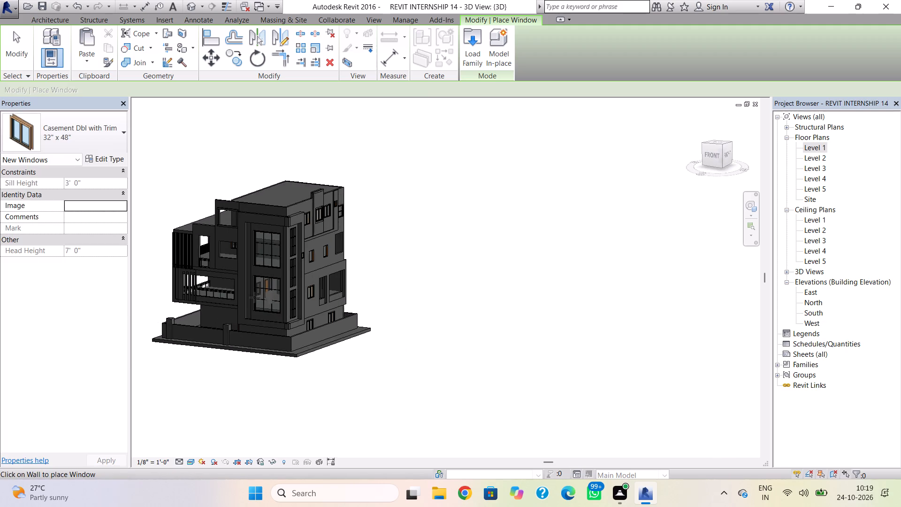
{"action": "middle_click_drag", "start_coordinate": [254, 297], "coordinate": [319, 296]}
{"action": "key", "text": "ctrl+s"}
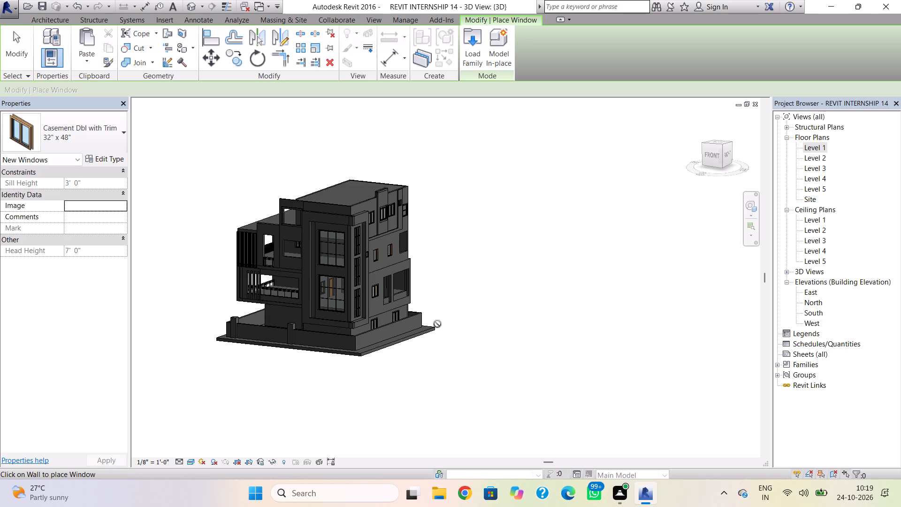
Print the 3D view with Microsoft Print to PDF and save it in the Desktop folder as REVIT INTERNSHIP 14.
{"action": "key", "text": "ctrl+p"}
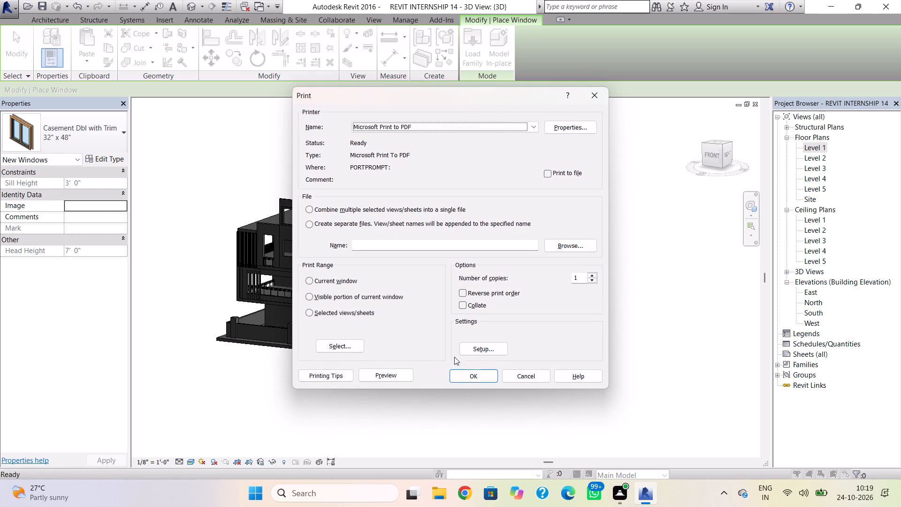
{"action": "left_click", "coordinate": [463, 369]}
{"action": "left_click", "coordinate": [520, 271]}
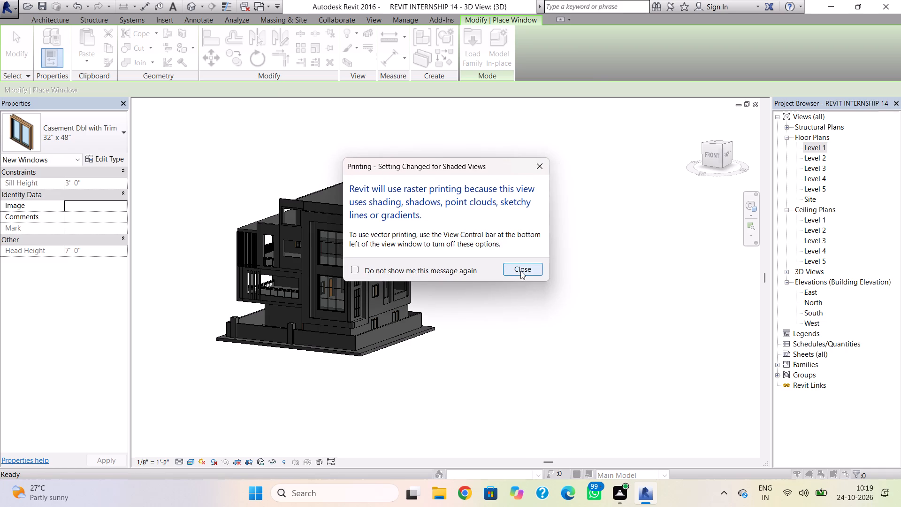
{"action": "left_click", "coordinate": [444, 277]}
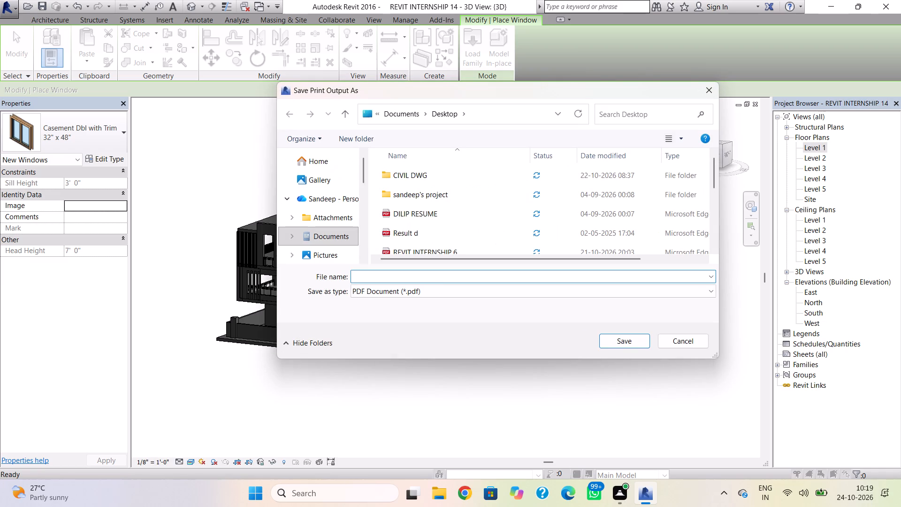
{"action": "type", "text": "REVIT"}
{"action": "key", "text": "space"}
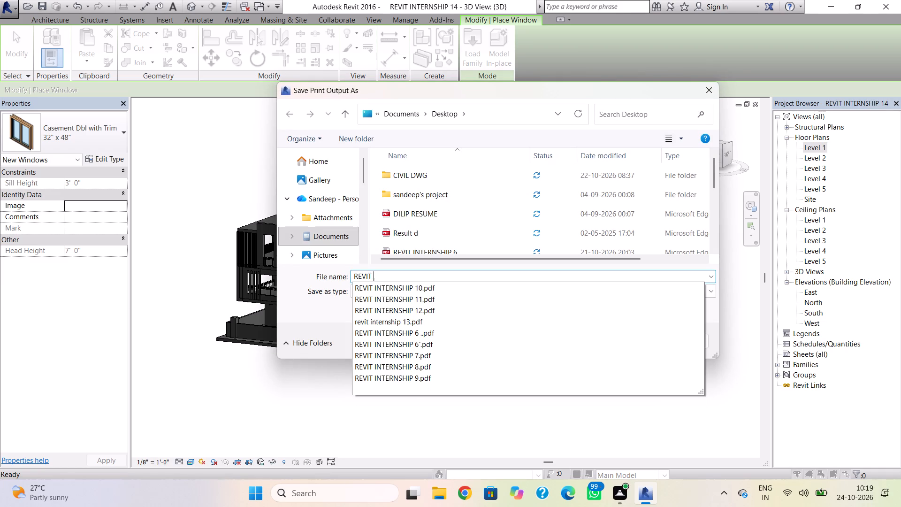
{"action": "type", "text": "INTERNSHIP"}
{"action": "key", "text": "space"}
{"action": "key", "text": "1"}
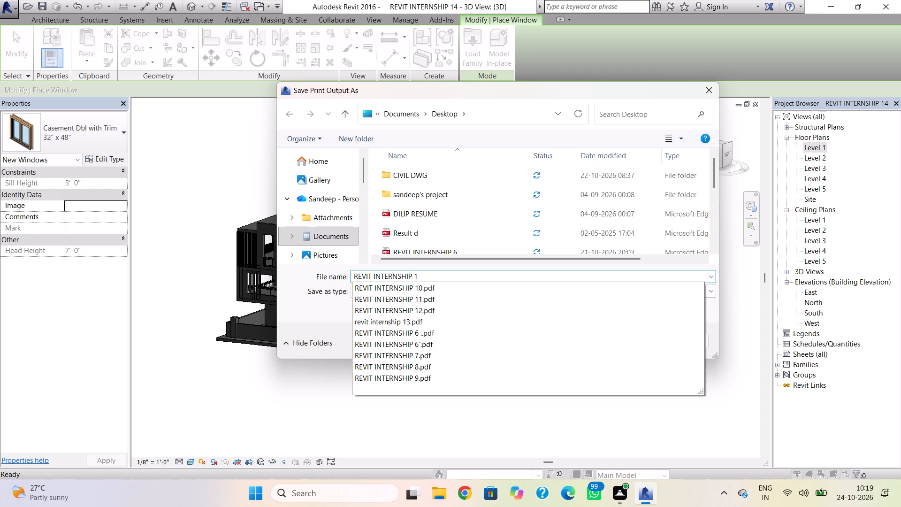
{"action": "key", "text": "4"}
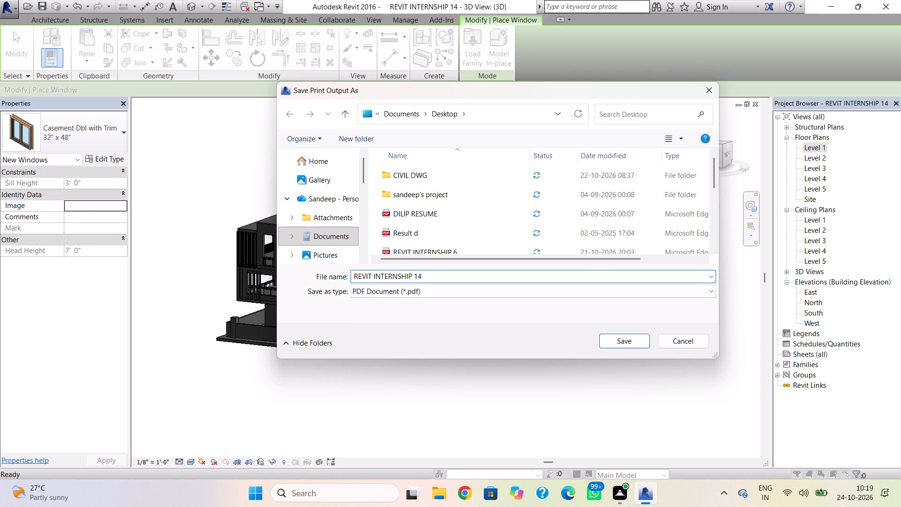
{"action": "left_click", "coordinate": [623, 340]}
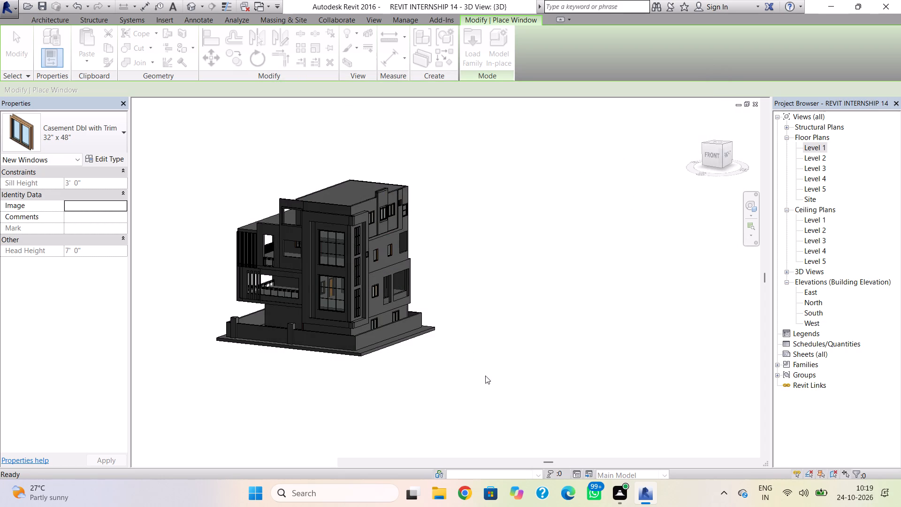